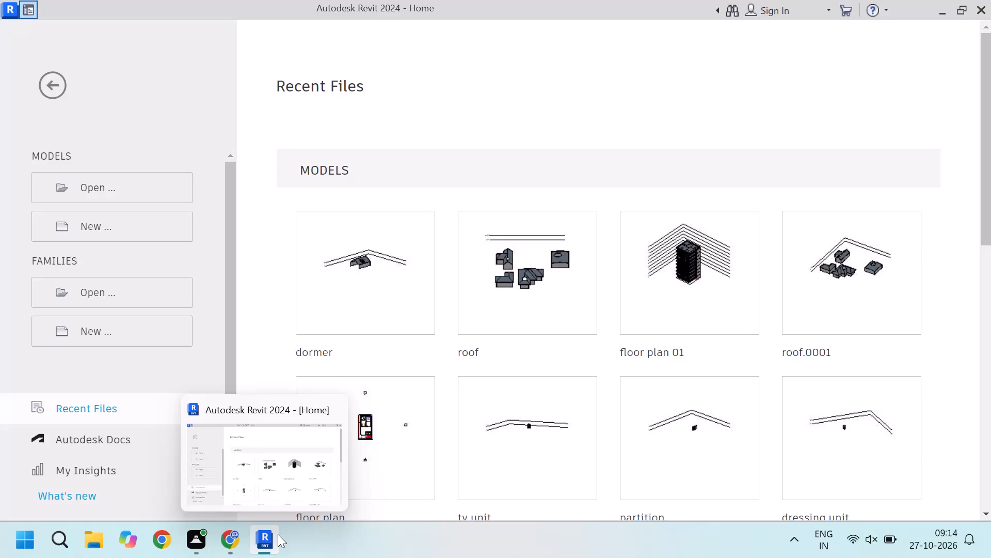
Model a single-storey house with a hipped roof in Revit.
Create a new project from the default.rte template in the English-Imperial templates folder.
{"action": "left_click", "coordinate": [146, 224]}
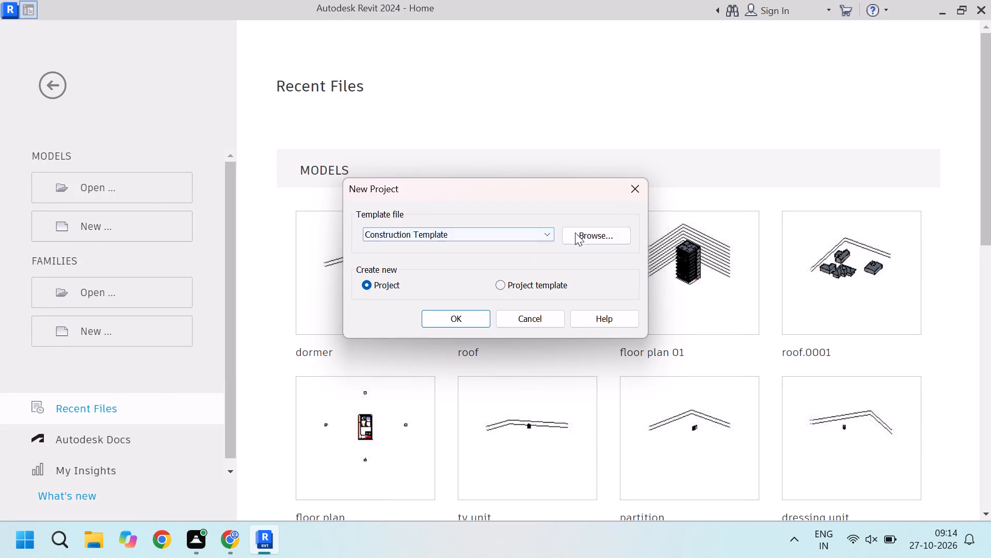
{"action": "left_click", "coordinate": [576, 233]}
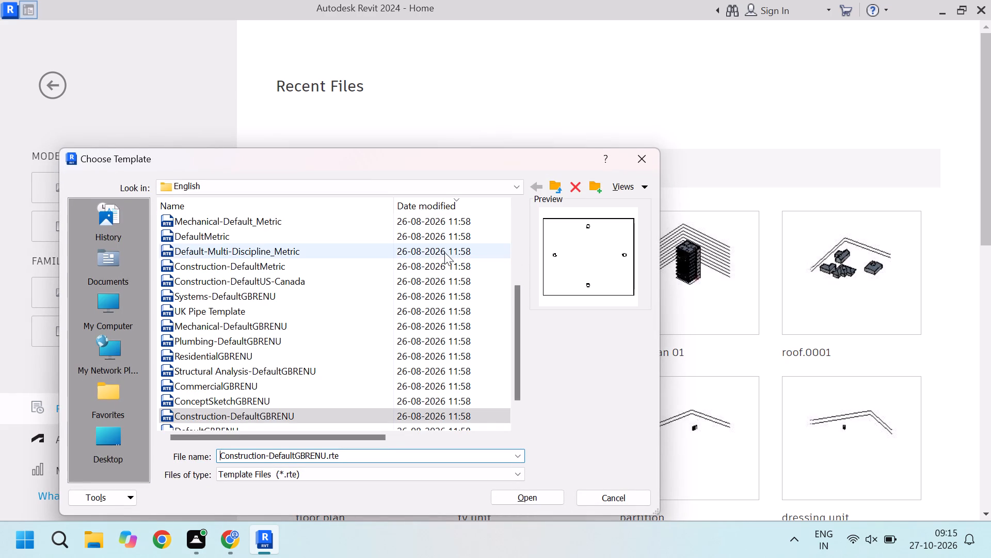
{"action": "left_click", "coordinate": [561, 188]}
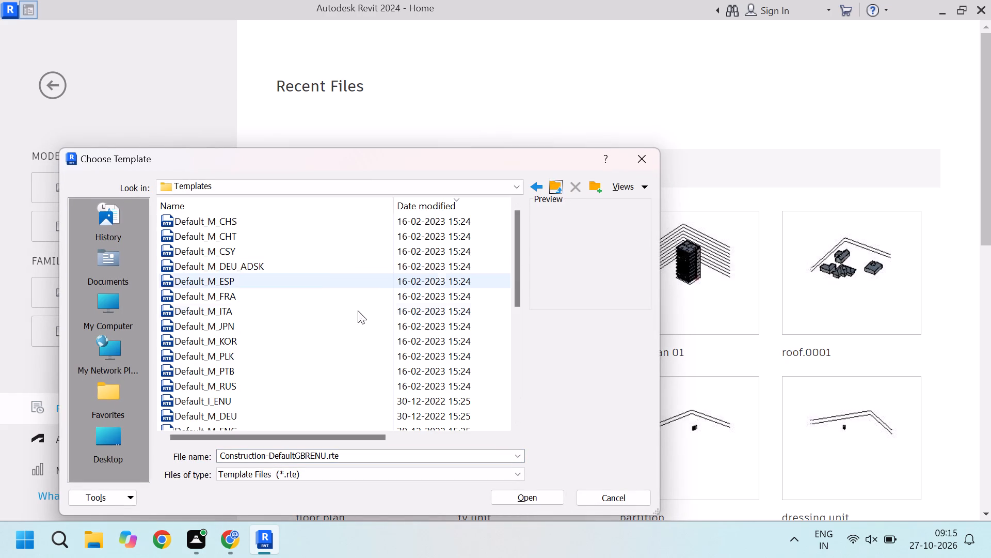
{"action": "scroll", "coordinate": [351, 307], "scroll_direction": "down", "scroll_amount": 5}
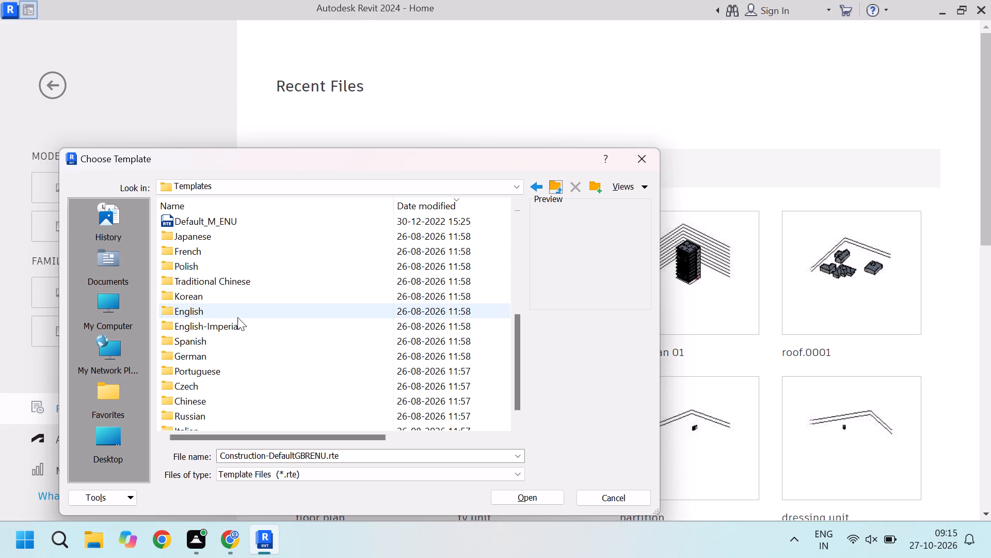
{"action": "double_click", "coordinate": [236, 326]}
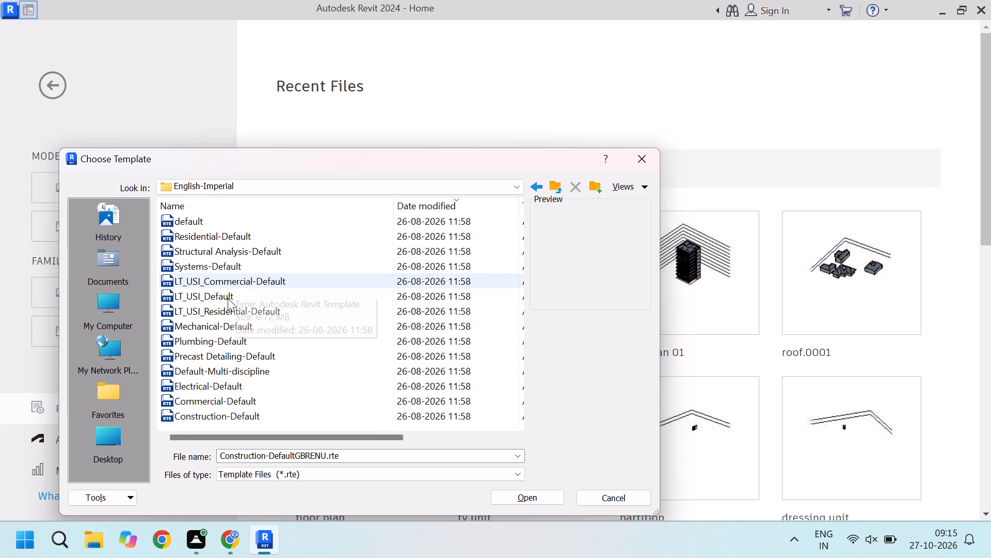
{"action": "scroll", "coordinate": [243, 316], "scroll_direction": "down", "scroll_amount": 4}
{"action": "scroll", "coordinate": [243, 317], "scroll_direction": "up", "scroll_amount": 4}
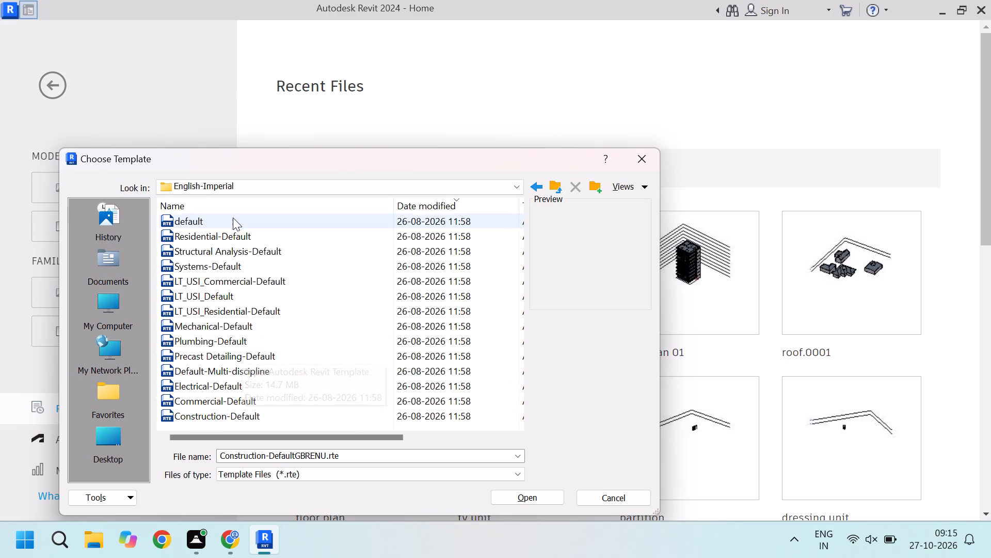
{"action": "left_click", "coordinate": [232, 216]}
{"action": "left_click", "coordinate": [546, 498]}
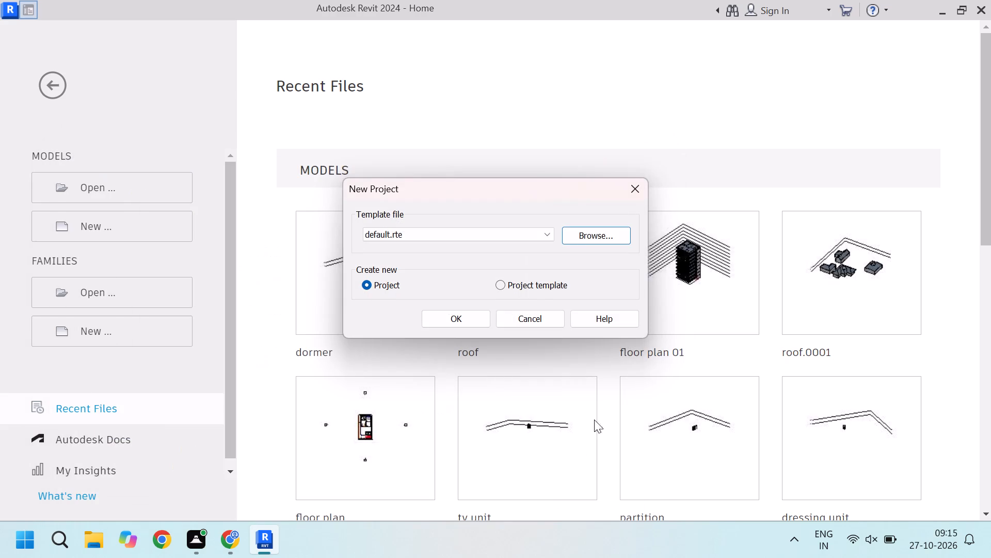
{"action": "left_click", "coordinate": [460, 318]}
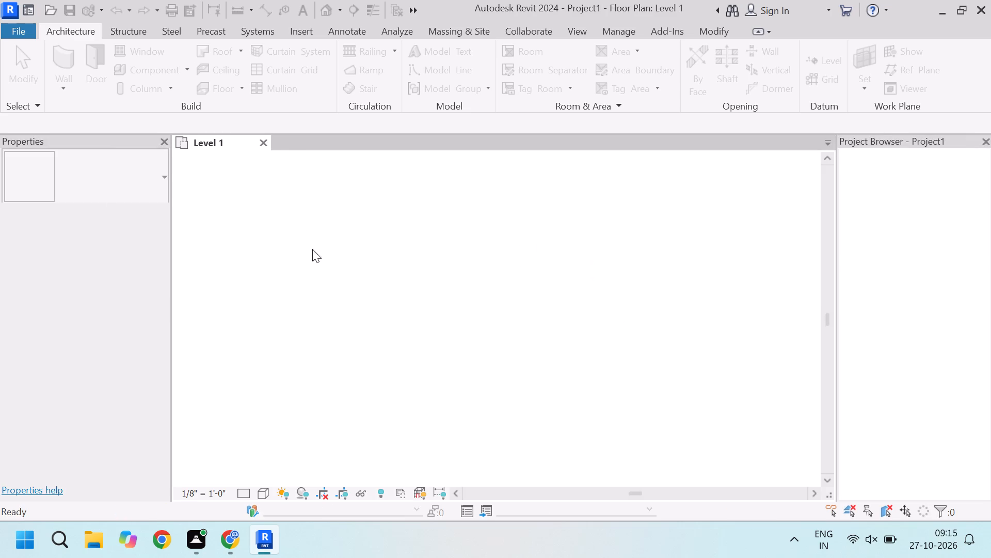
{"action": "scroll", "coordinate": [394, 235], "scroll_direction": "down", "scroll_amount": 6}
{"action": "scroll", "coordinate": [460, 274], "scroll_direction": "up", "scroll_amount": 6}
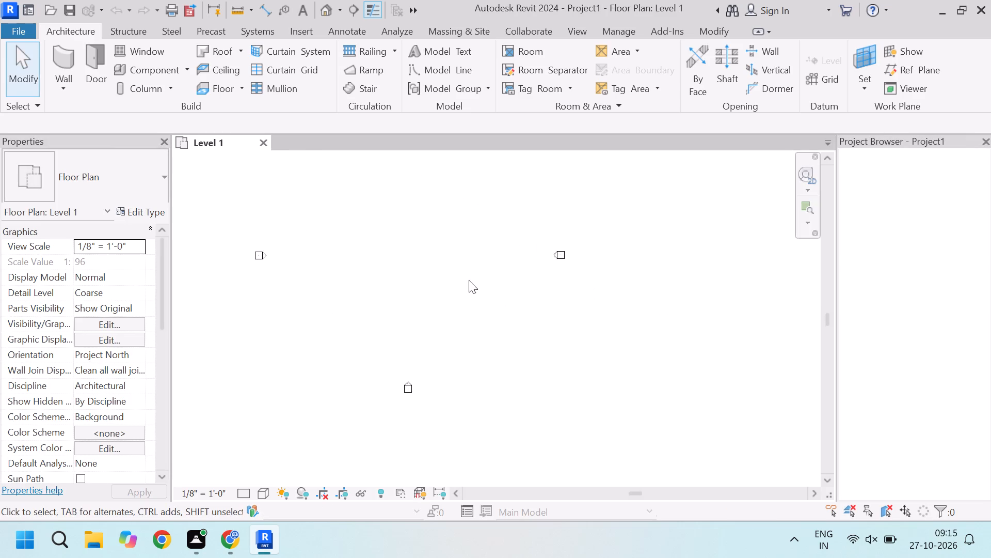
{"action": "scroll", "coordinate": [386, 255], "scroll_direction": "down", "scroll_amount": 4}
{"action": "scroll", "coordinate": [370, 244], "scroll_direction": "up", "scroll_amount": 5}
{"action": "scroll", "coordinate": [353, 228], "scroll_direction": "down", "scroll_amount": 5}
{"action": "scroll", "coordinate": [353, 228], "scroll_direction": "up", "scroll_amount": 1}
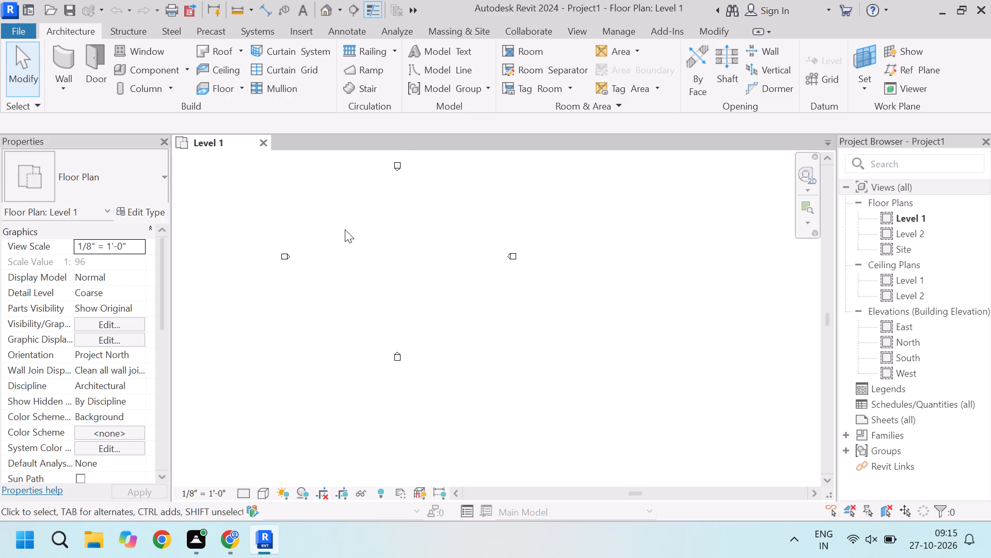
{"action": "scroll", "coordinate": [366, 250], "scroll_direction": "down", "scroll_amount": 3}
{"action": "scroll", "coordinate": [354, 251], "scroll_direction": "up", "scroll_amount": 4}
Draw a closed square of four Generic - 8" walls, about 60' by 60', between the elevation markers on Level 1.
{"action": "left_click", "coordinate": [61, 58]}
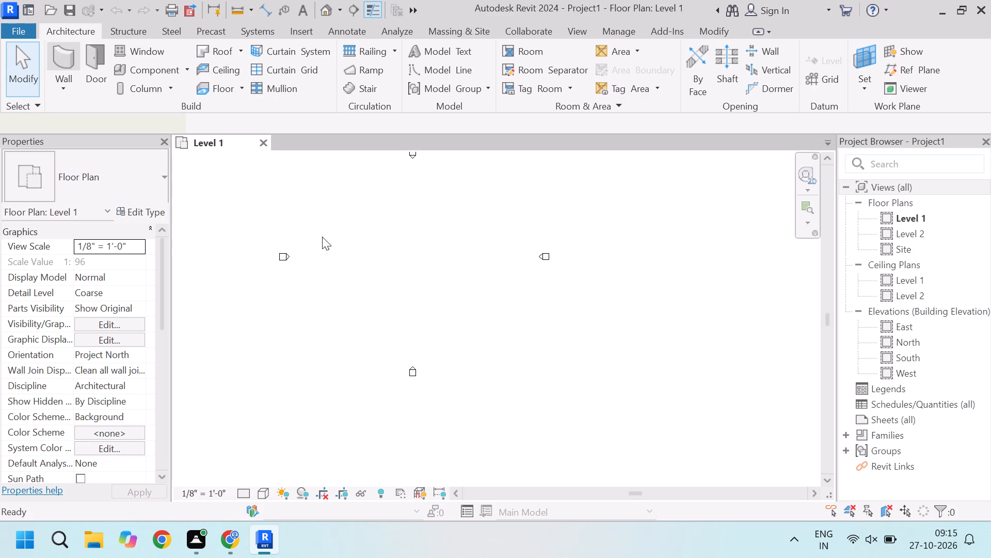
{"action": "left_click", "coordinate": [360, 206]}
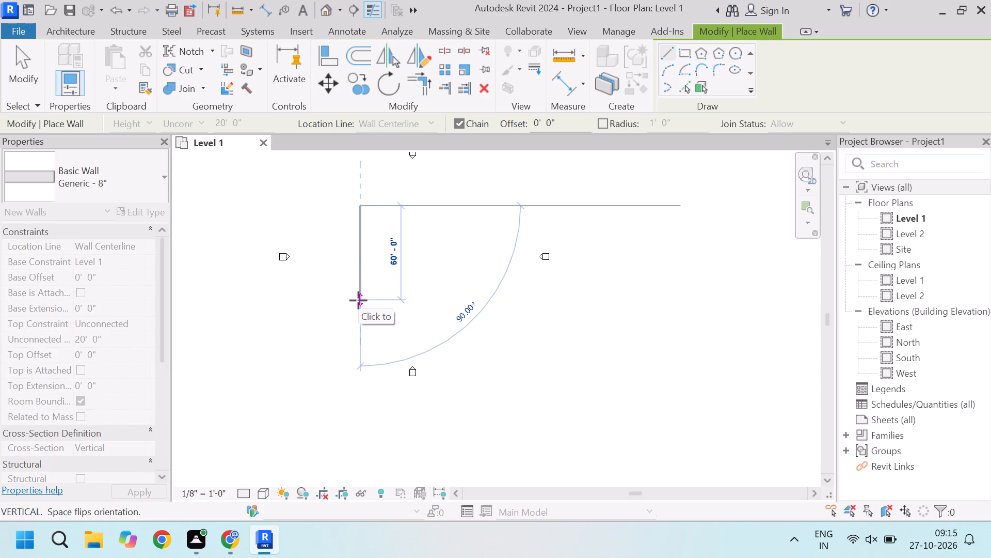
{"action": "scroll", "coordinate": [358, 300], "scroll_direction": "up", "scroll_amount": 13}
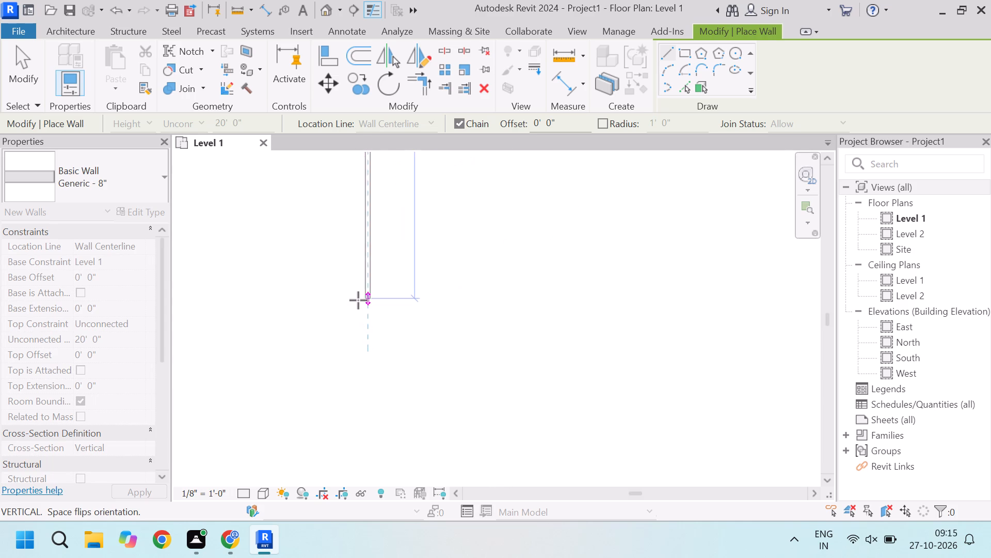
{"action": "scroll", "coordinate": [363, 299], "scroll_direction": "down", "scroll_amount": 2}
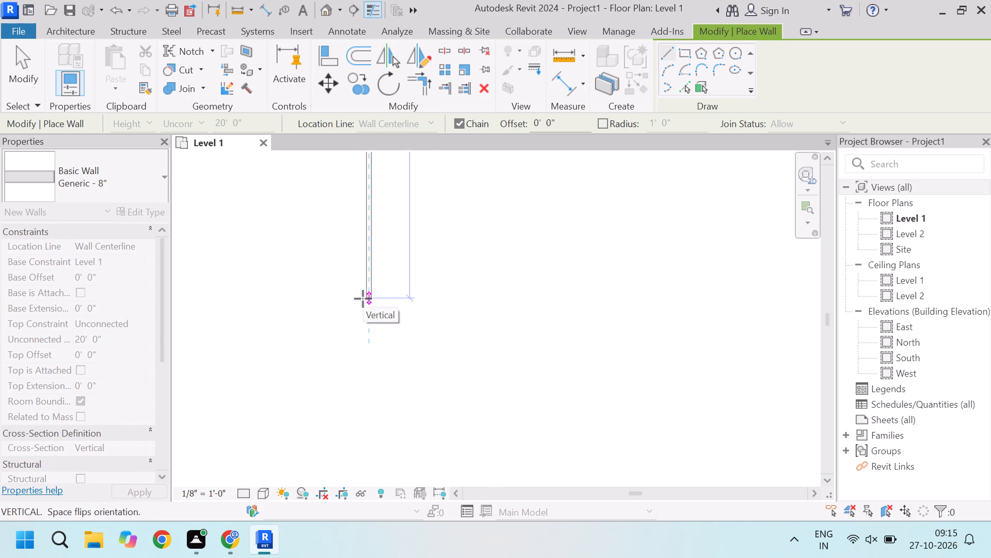
{"action": "scroll", "coordinate": [363, 299], "scroll_direction": "down", "scroll_amount": 9}
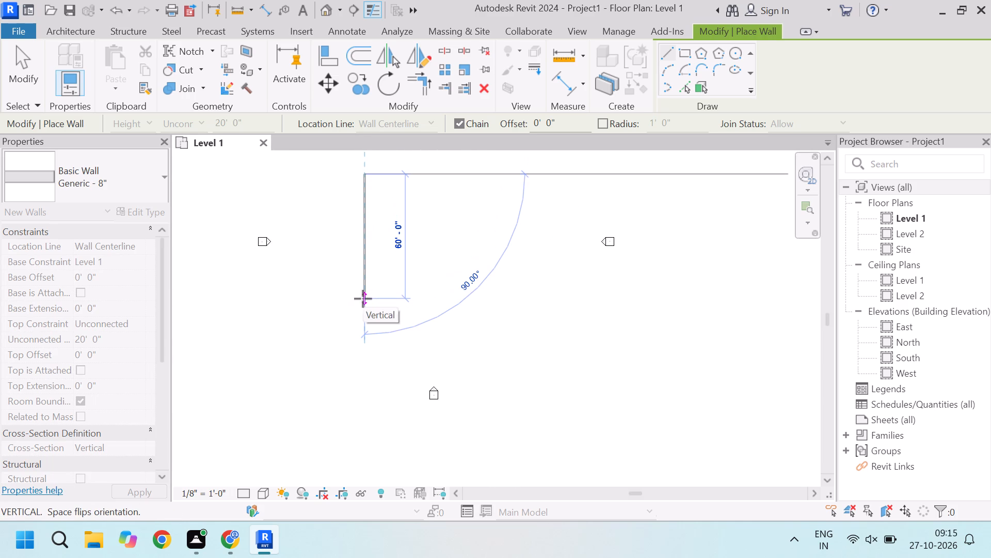
{"action": "left_click", "coordinate": [363, 299]}
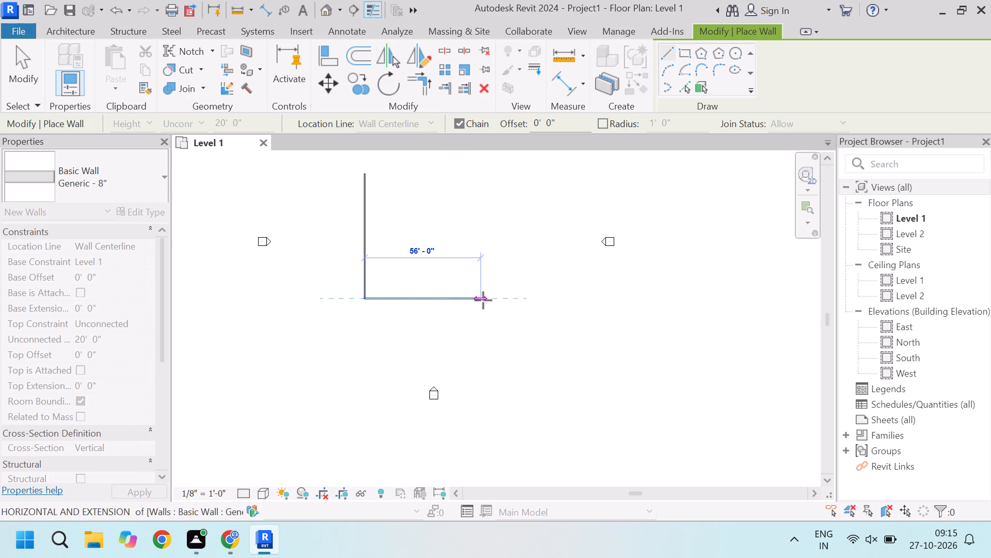
{"action": "left_click", "coordinate": [490, 300]}
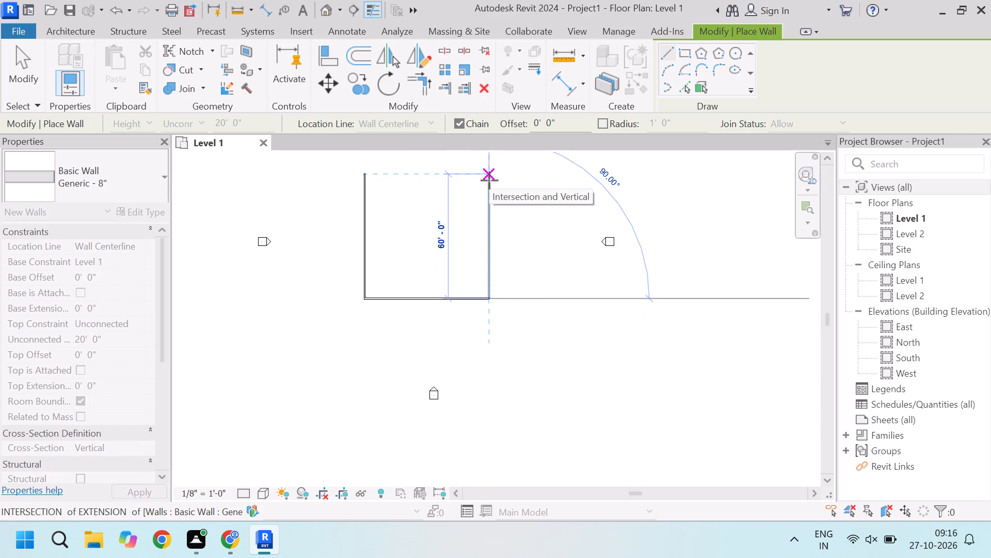
{"action": "left_click", "coordinate": [489, 180]}
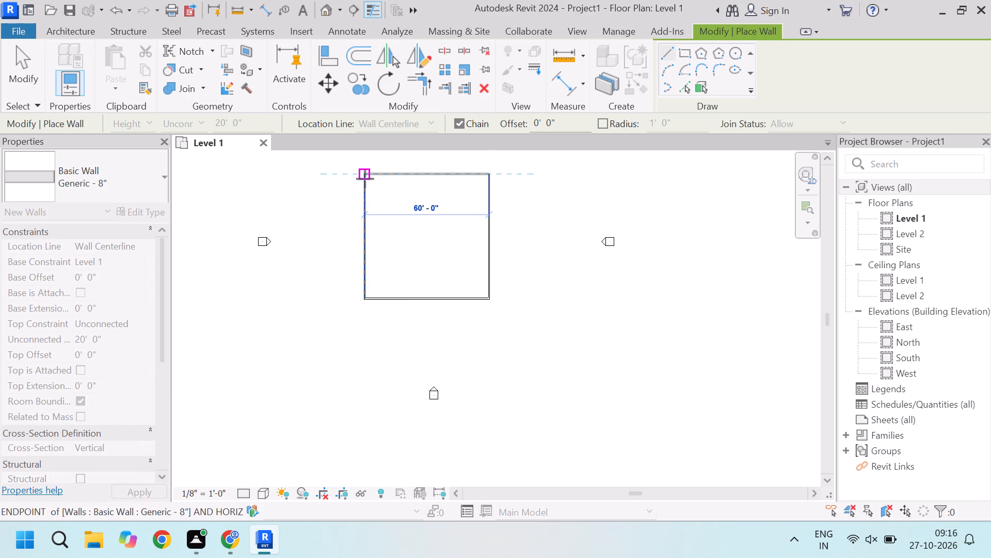
{"action": "left_click", "coordinate": [365, 179]}
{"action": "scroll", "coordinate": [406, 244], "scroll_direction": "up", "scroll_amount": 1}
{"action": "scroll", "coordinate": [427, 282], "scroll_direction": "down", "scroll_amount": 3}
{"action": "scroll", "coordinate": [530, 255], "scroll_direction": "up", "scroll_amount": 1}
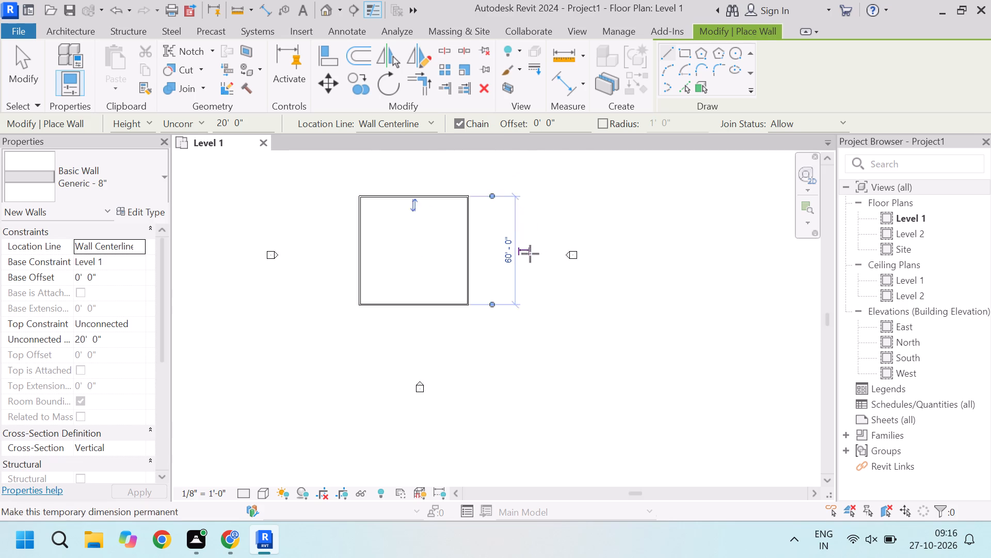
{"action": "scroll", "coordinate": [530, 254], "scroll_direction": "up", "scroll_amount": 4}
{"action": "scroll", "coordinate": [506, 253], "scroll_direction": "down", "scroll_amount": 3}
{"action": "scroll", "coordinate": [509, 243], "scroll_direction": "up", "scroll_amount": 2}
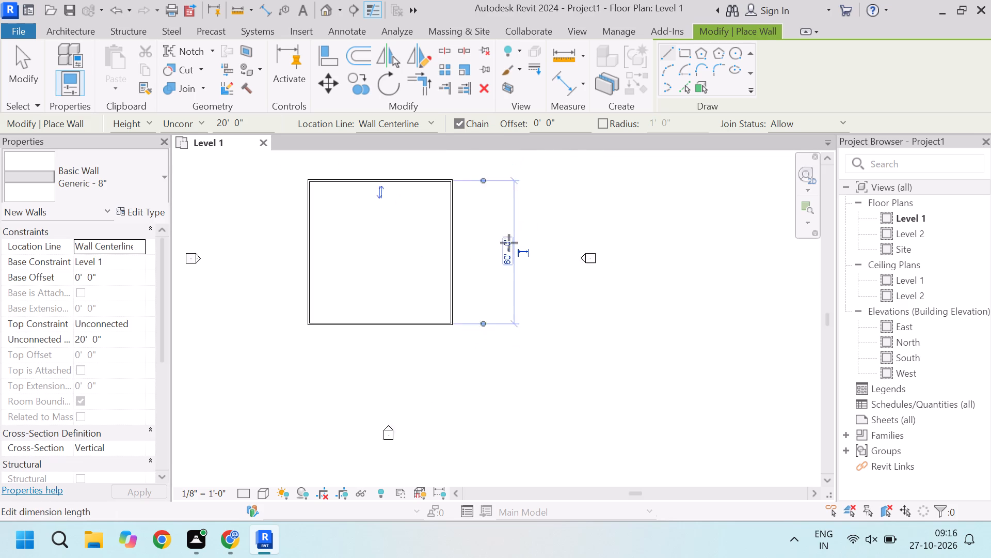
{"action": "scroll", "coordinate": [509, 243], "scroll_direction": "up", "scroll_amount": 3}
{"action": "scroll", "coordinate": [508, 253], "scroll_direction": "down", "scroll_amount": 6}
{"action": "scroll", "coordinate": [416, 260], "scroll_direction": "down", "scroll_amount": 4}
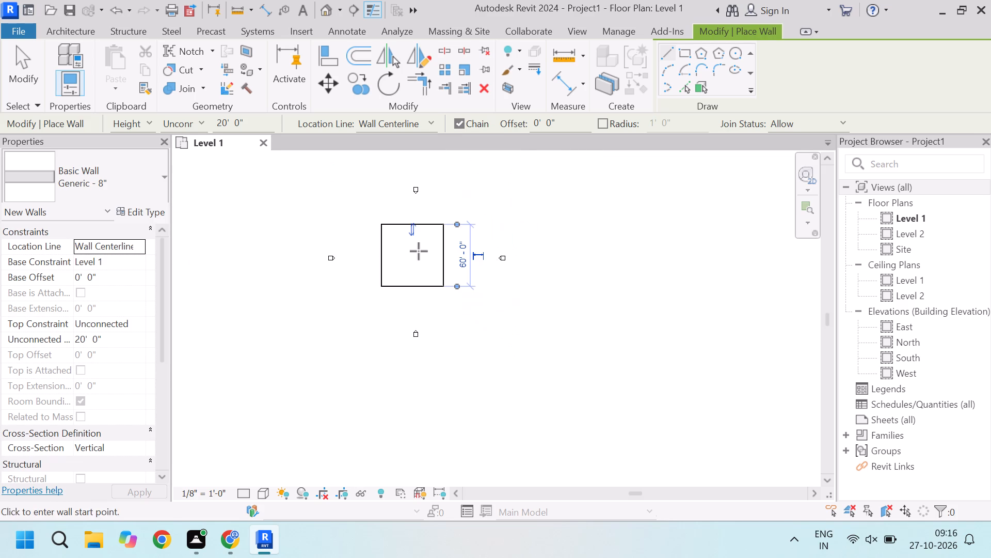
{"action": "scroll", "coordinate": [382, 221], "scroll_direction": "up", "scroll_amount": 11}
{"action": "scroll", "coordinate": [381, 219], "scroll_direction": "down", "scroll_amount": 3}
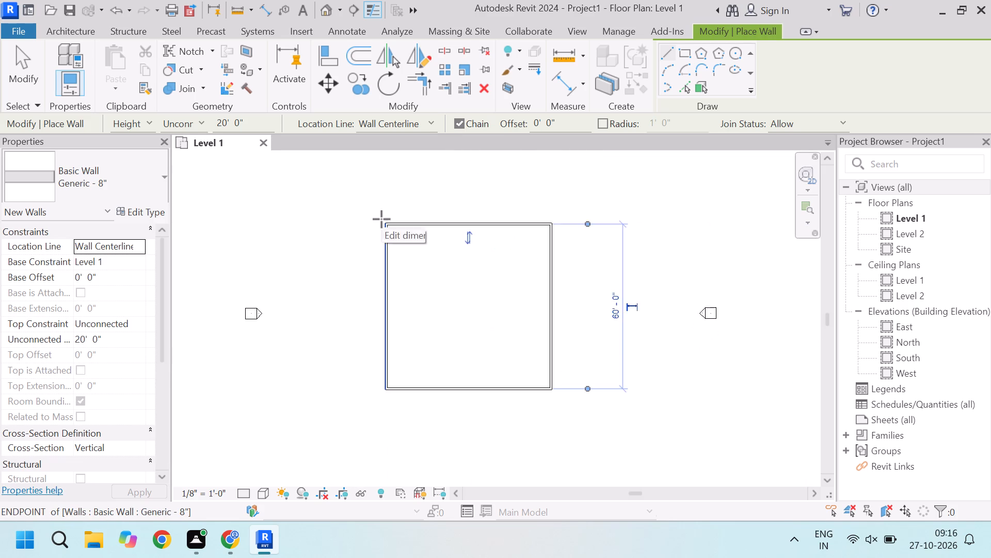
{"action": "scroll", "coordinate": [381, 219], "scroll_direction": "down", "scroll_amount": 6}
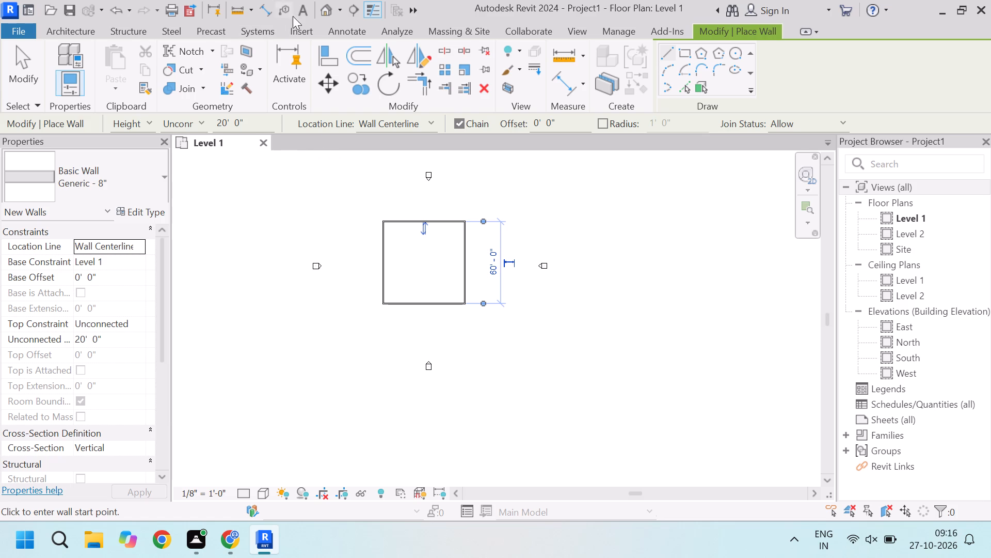
Examine the wall enclosure in the default 3D view, return to the Level 1 plan and end the Wall command.
{"action": "left_click", "coordinate": [327, 9]}
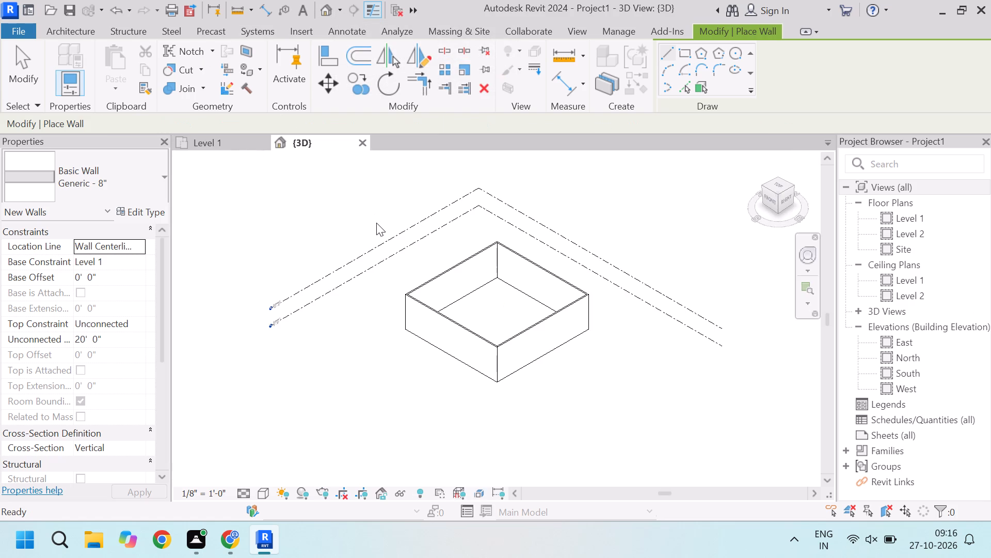
{"action": "scroll", "coordinate": [485, 313], "scroll_direction": "up", "scroll_amount": 4}
{"action": "scroll", "coordinate": [360, 286], "scroll_direction": "up", "scroll_amount": 3}
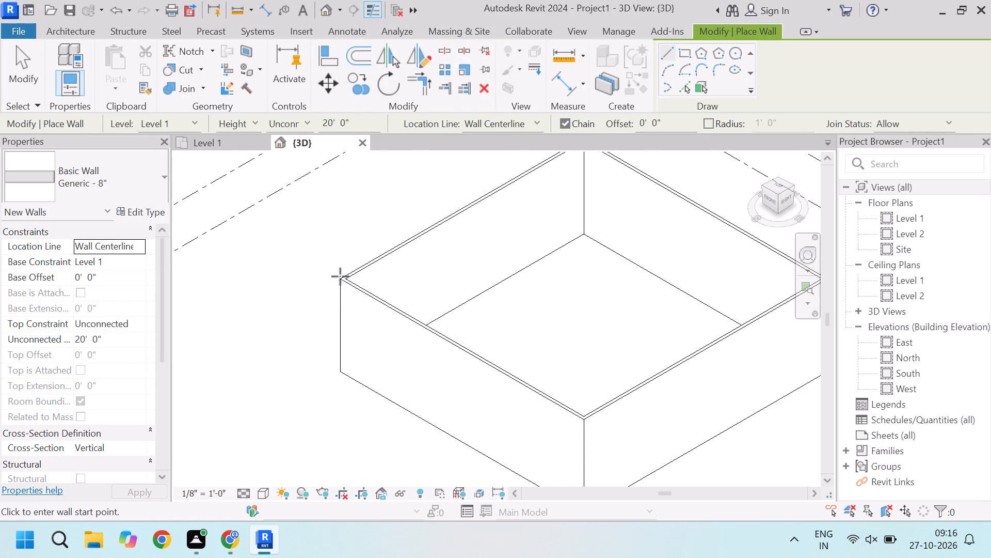
{"action": "left_click", "coordinate": [230, 143]}
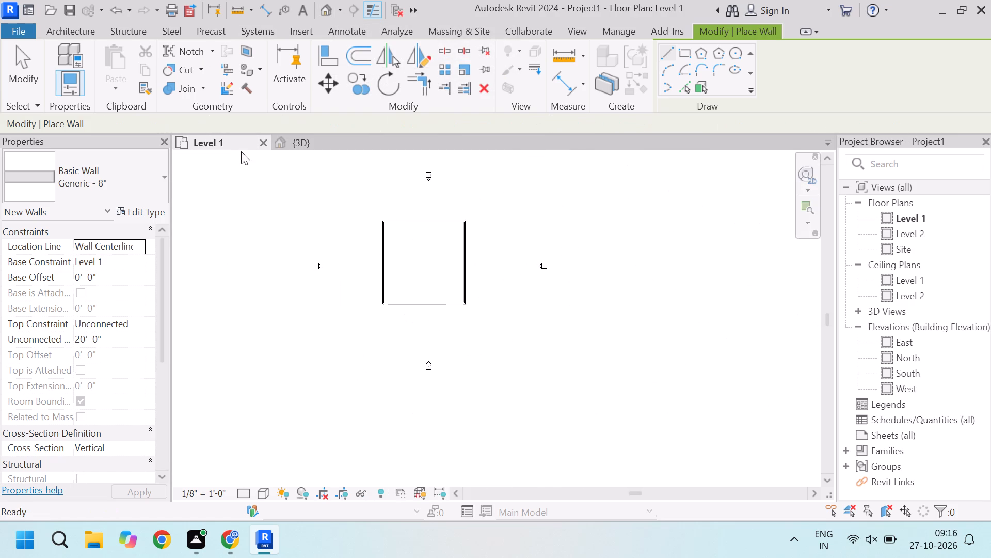
{"action": "scroll", "coordinate": [444, 292], "scroll_direction": "down", "scroll_amount": 4}
{"action": "scroll", "coordinate": [395, 242], "scroll_direction": "up", "scroll_amount": 9}
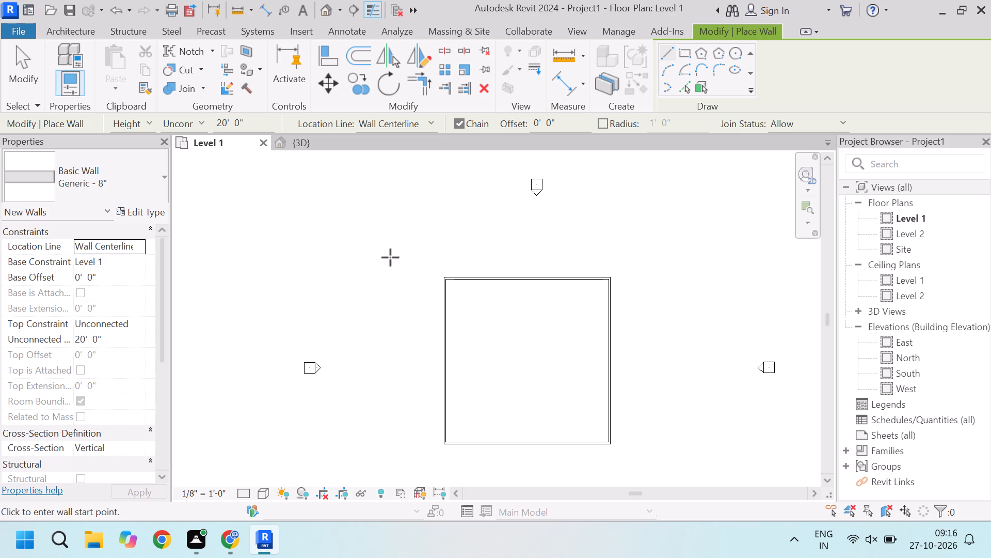
{"action": "key", "text": "Escape"}
{"action": "key", "text": "Escape"}
{"action": "key", "text": "Escape"}
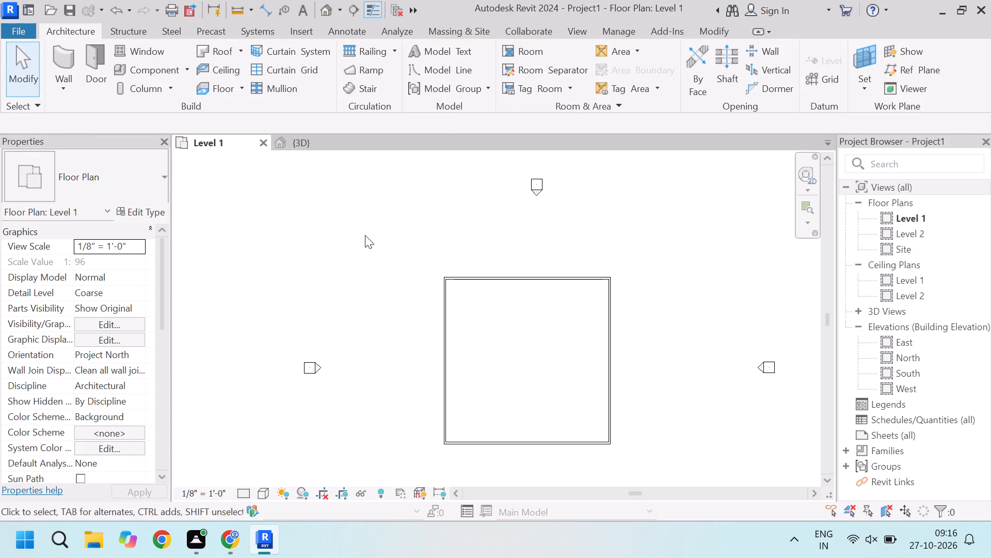
{"action": "key", "text": "Escape"}
Select all four walls of the square and move them together to a new spot between the elevation markers.
{"action": "scroll", "coordinate": [330, 229], "scroll_direction": "down", "scroll_amount": 5}
{"action": "left_click_drag", "start_coordinate": [367, 236], "coordinate": [462, 343]}
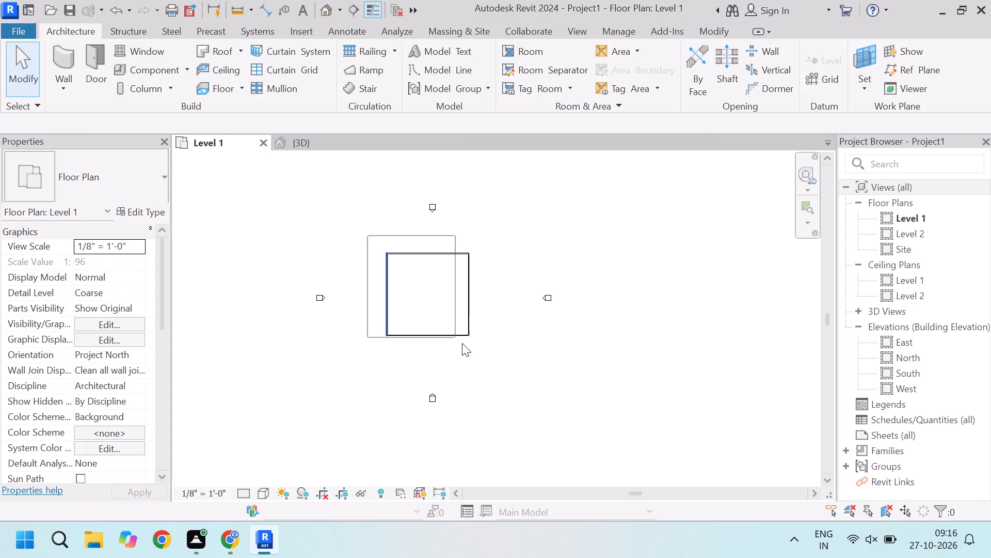
{"action": "left_click_drag", "start_coordinate": [462, 343], "coordinate": [496, 371]}
{"action": "scroll", "coordinate": [467, 277], "scroll_direction": "up", "scroll_amount": 9}
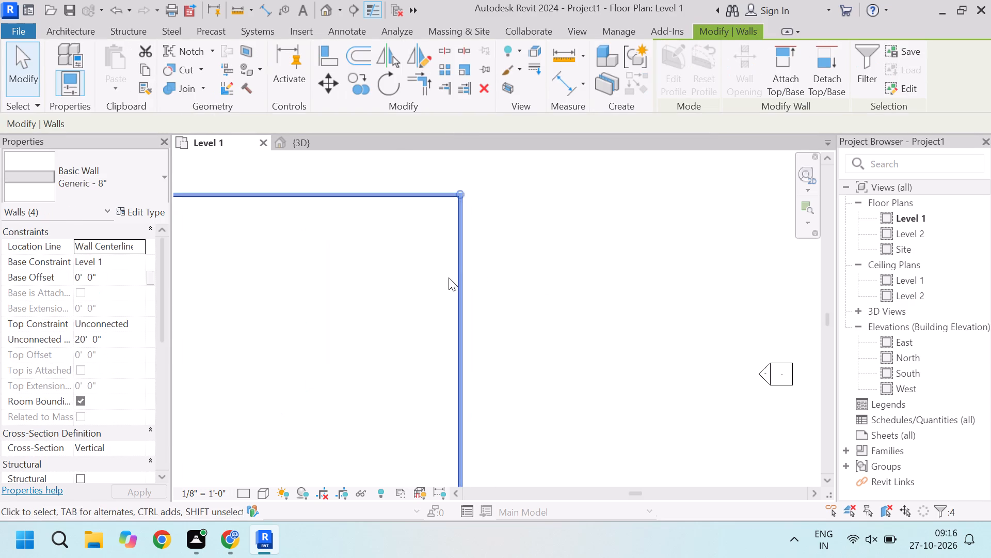
{"action": "left_click_drag", "start_coordinate": [466, 284], "coordinate": [559, 253]}
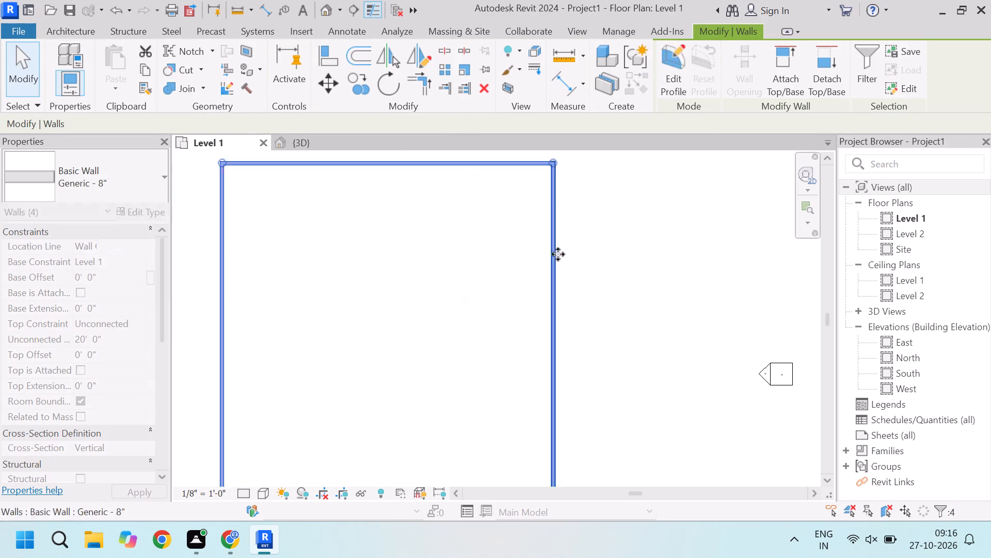
{"action": "scroll", "coordinate": [552, 259], "scroll_direction": "down", "scroll_amount": 6}
{"action": "left_click_drag", "start_coordinate": [553, 256], "coordinate": [430, 313]}
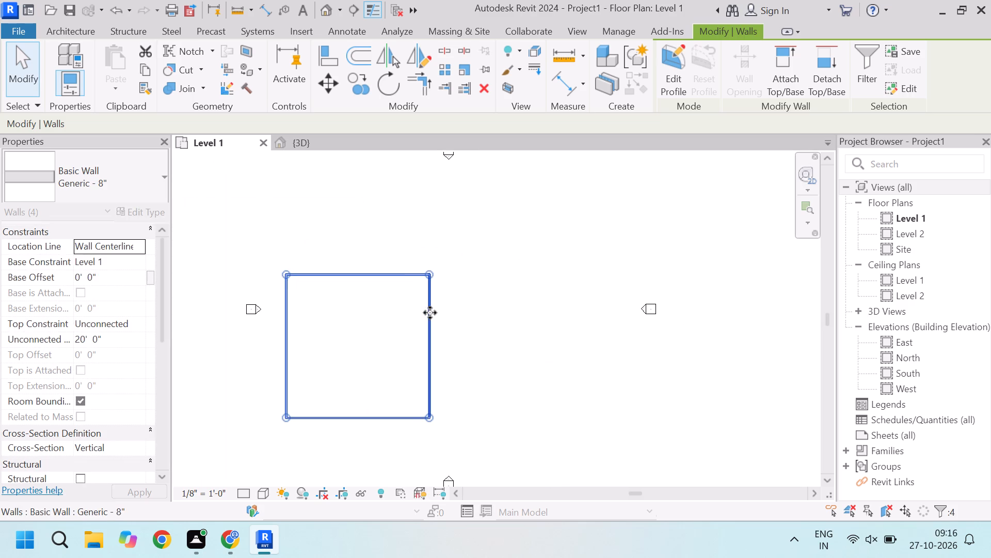
{"action": "left_click_drag", "start_coordinate": [430, 313], "coordinate": [355, 311]}
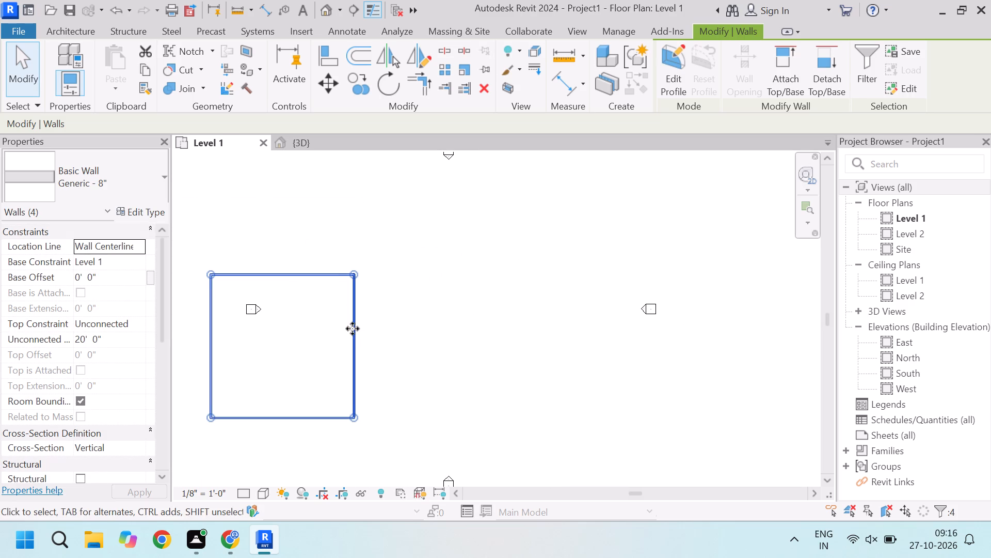
{"action": "left_click_drag", "start_coordinate": [353, 329], "coordinate": [554, 266]}
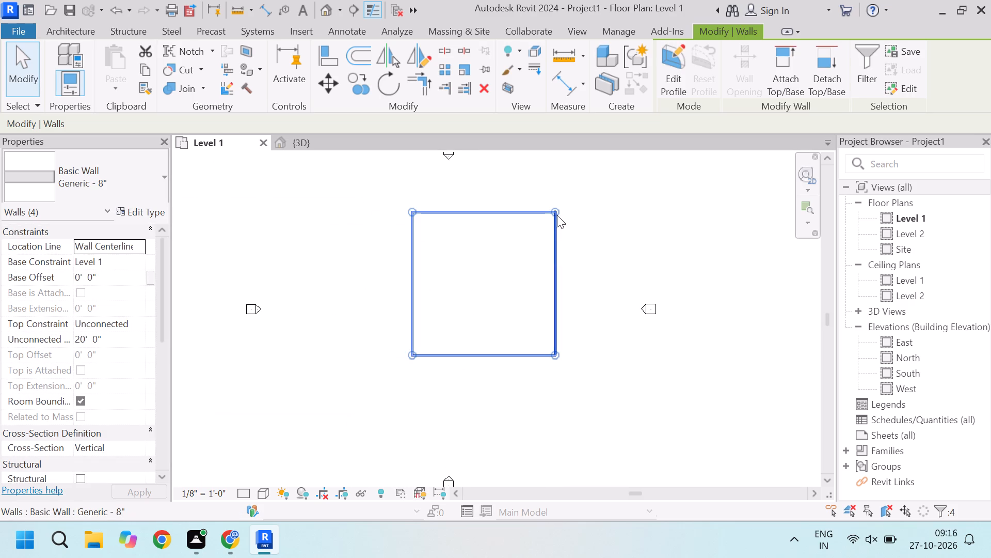
Reshape the square into an irregular quadrilateral by repositioning its shared northeast wall corner, finishing with that corner pulled diagonally inward.
{"action": "left_click_drag", "start_coordinate": [556, 213], "coordinate": [522, 251]}
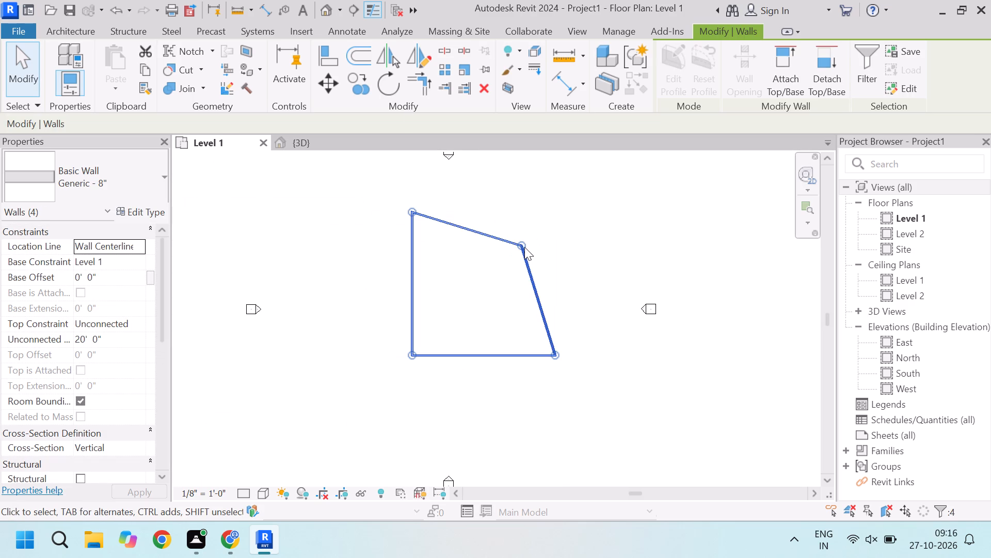
{"action": "left_click_drag", "start_coordinate": [524, 247], "coordinate": [573, 213]}
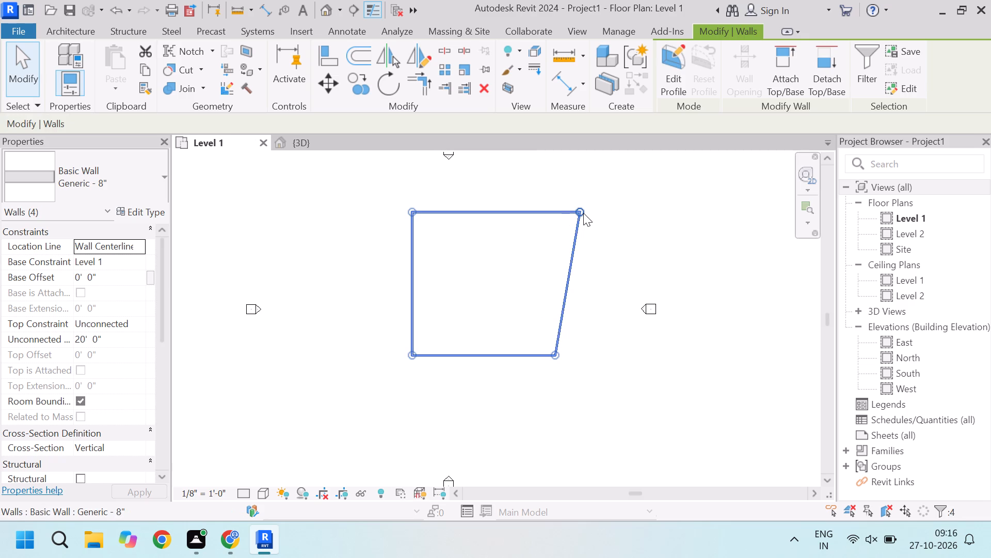
{"action": "left_click_drag", "start_coordinate": [583, 213], "coordinate": [488, 327]}
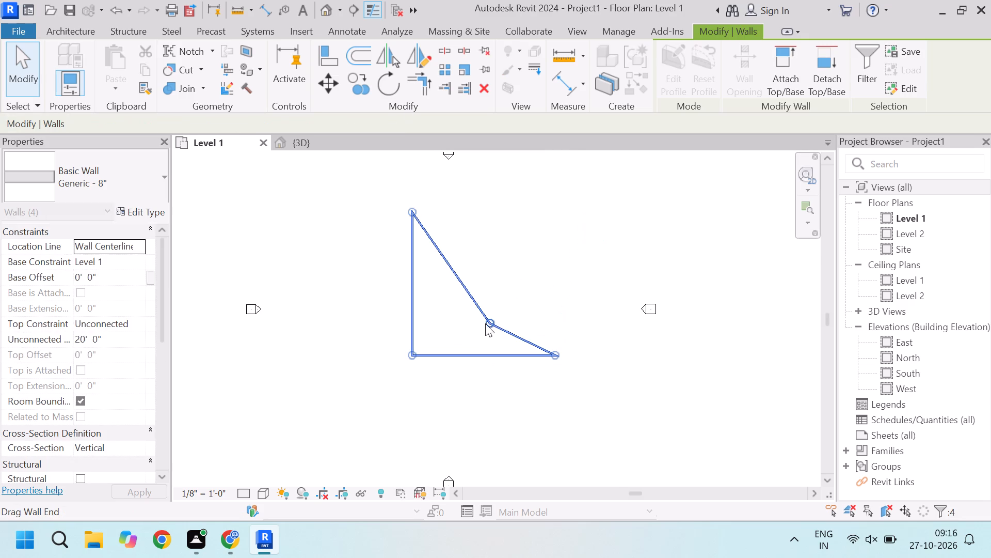
{"action": "left_click_drag", "start_coordinate": [490, 320], "coordinate": [583, 227]}
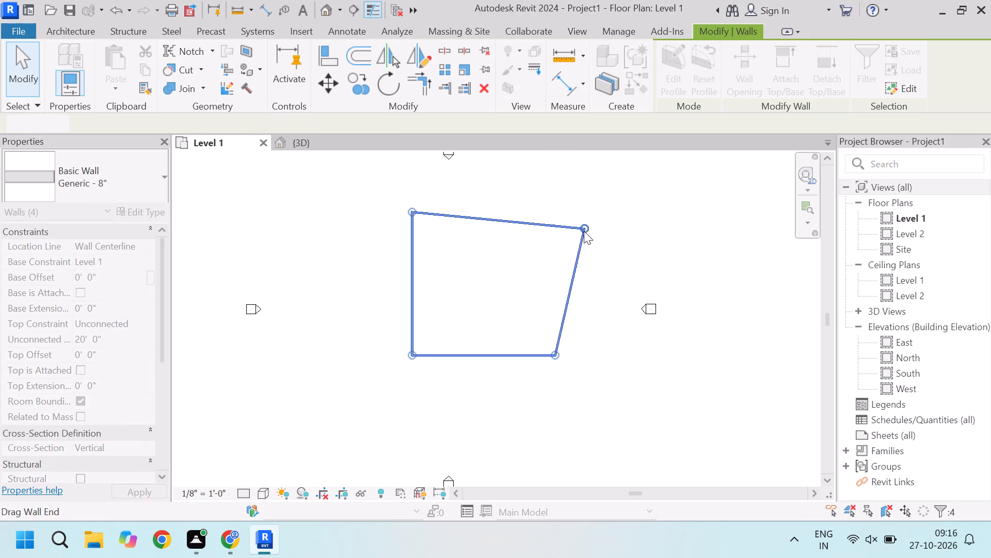
{"action": "left_click_drag", "start_coordinate": [584, 229], "coordinate": [504, 270]}
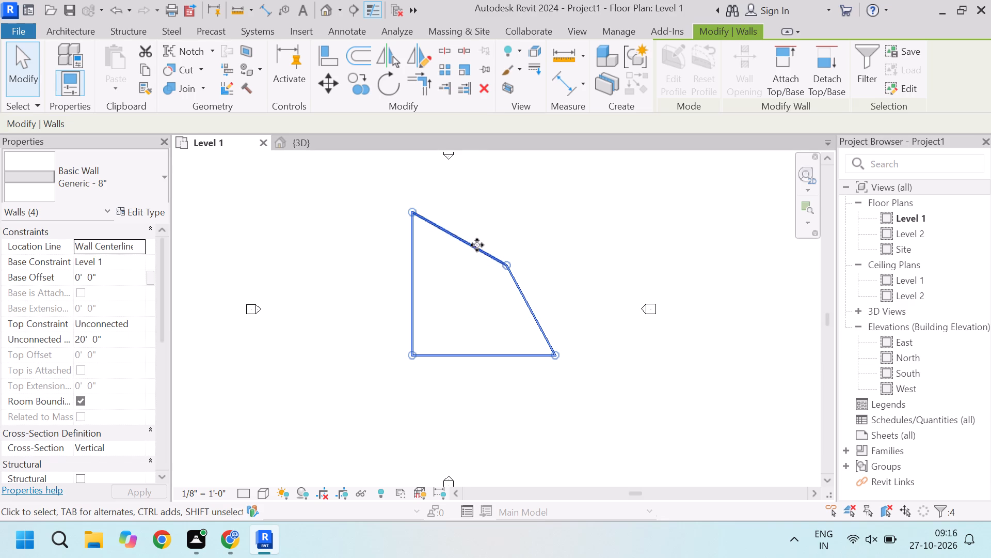
Move all four selected walls together slightly south and east between the elevation markers.
{"action": "left_click_drag", "start_coordinate": [473, 249], "coordinate": [481, 277]}
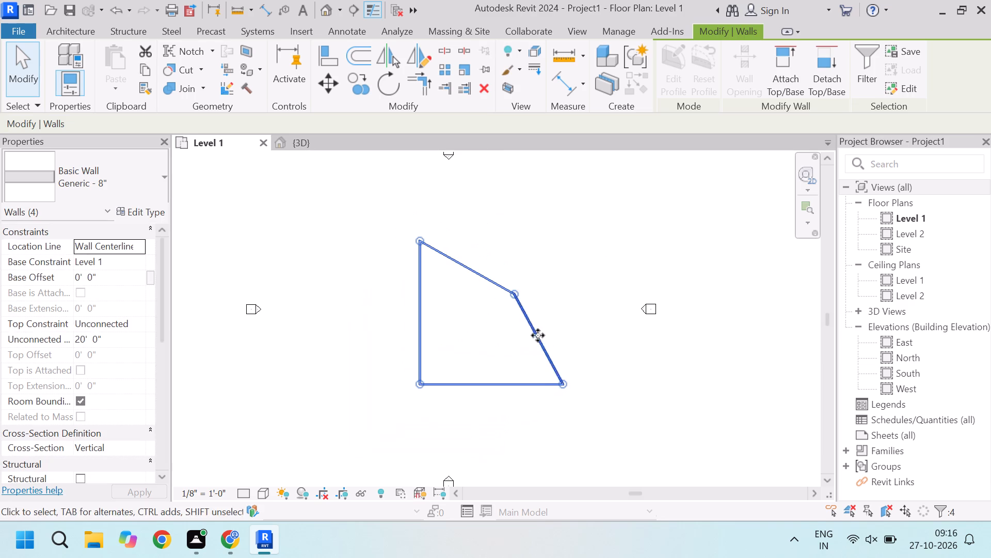
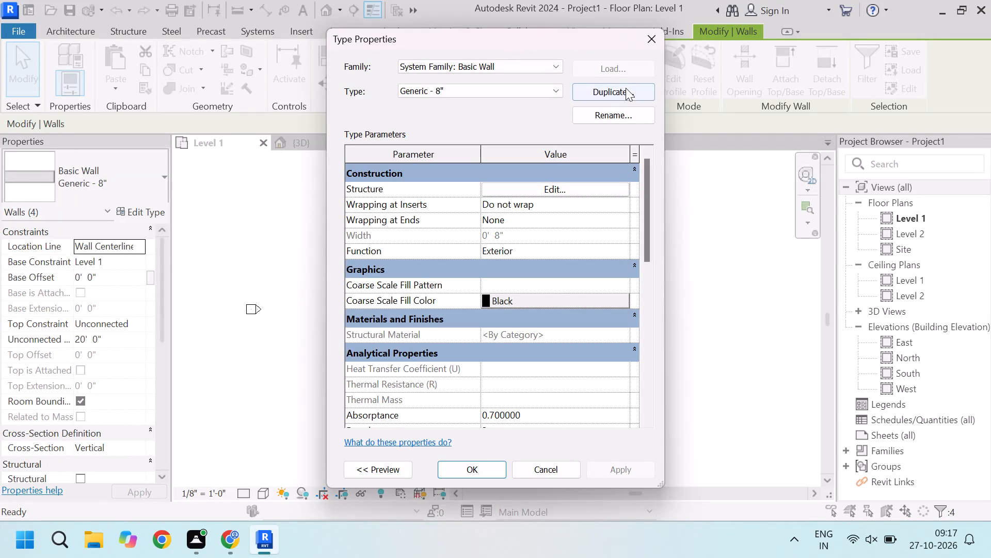
Duplicate the selected walls' Generic - 8" type under the name Generic - 9".
{"action": "left_click", "coordinate": [626, 88]}
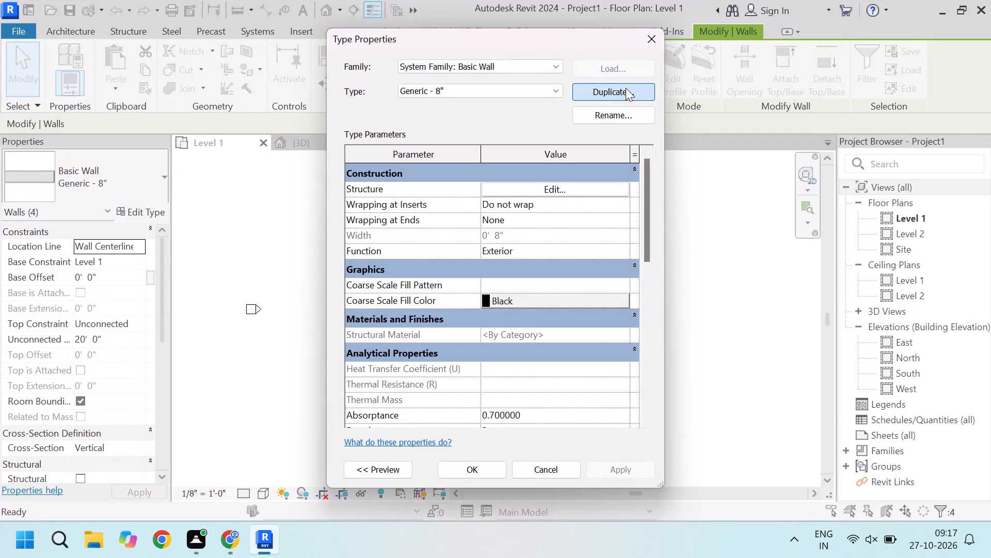
{"action": "left_click", "coordinate": [503, 253]}
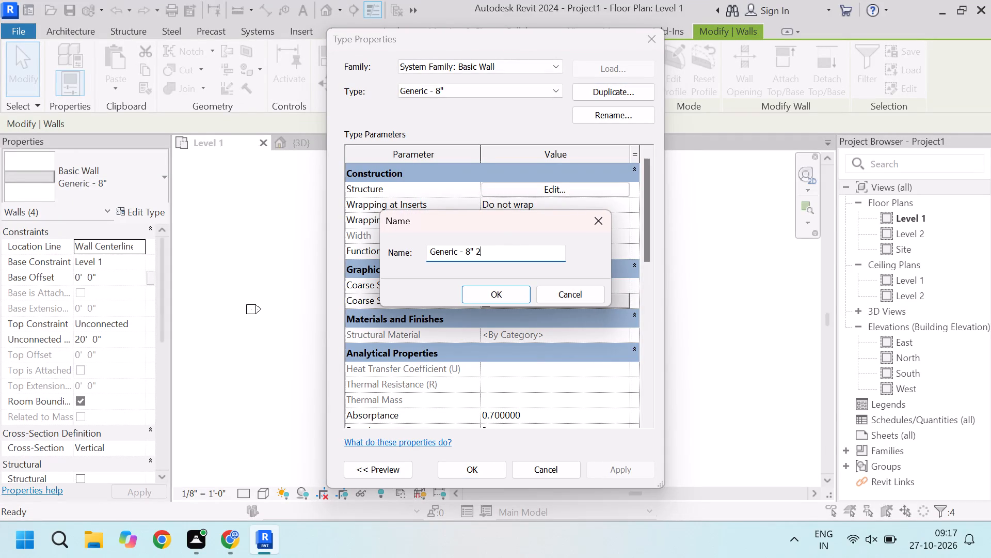
{"action": "key", "text": "BackSpace"}
{"action": "key", "text": "BackSpace"}
{"action": "key", "text": "BackSpace"}
{"action": "key", "text": "BackSpace"}
{"action": "type", "text": "9\""}
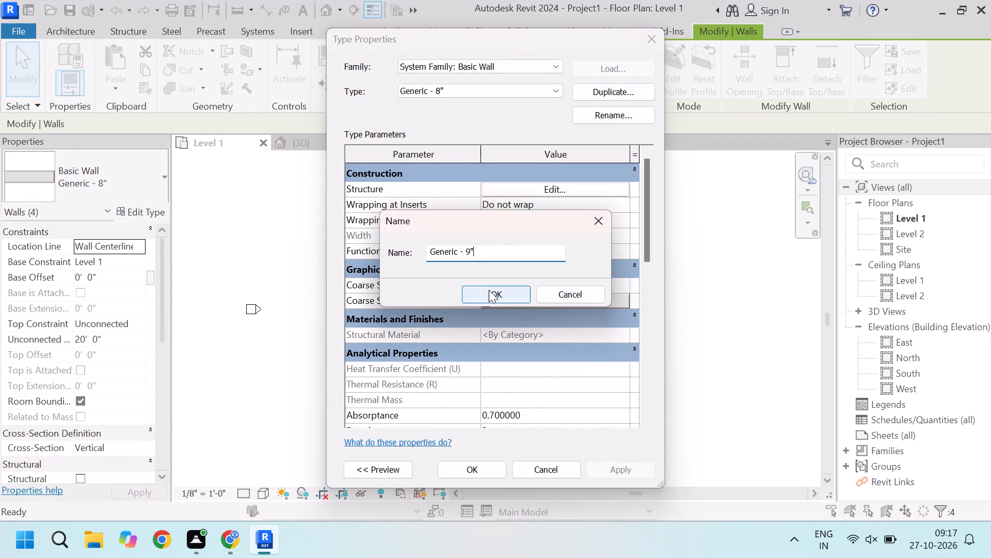
{"action": "left_click", "coordinate": [489, 290]}
Set the Structure [1] layer thickness of the Generic - 9" wall type to 0' 9" and apply the type to the selected walls.
{"action": "left_click", "coordinate": [564, 190]}
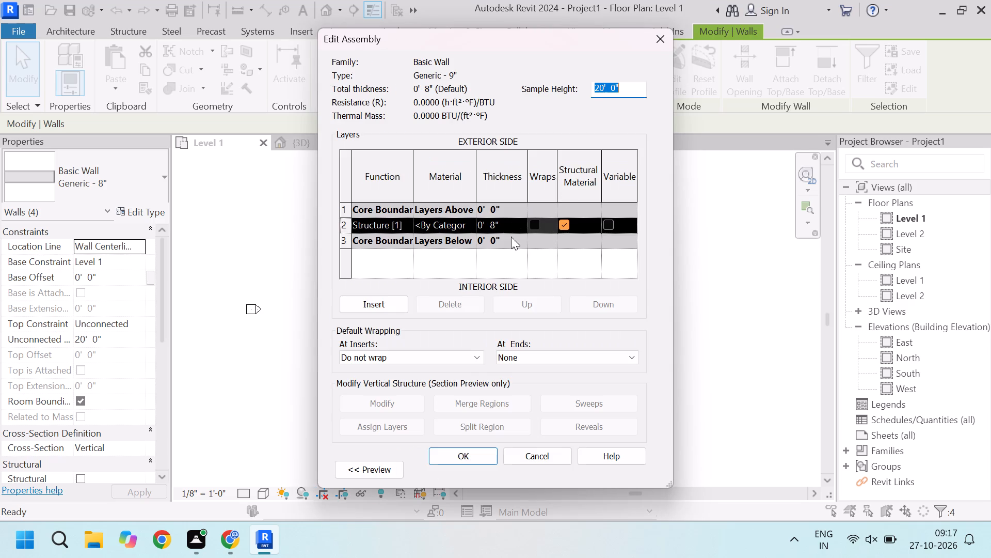
{"action": "left_click", "coordinate": [498, 222]}
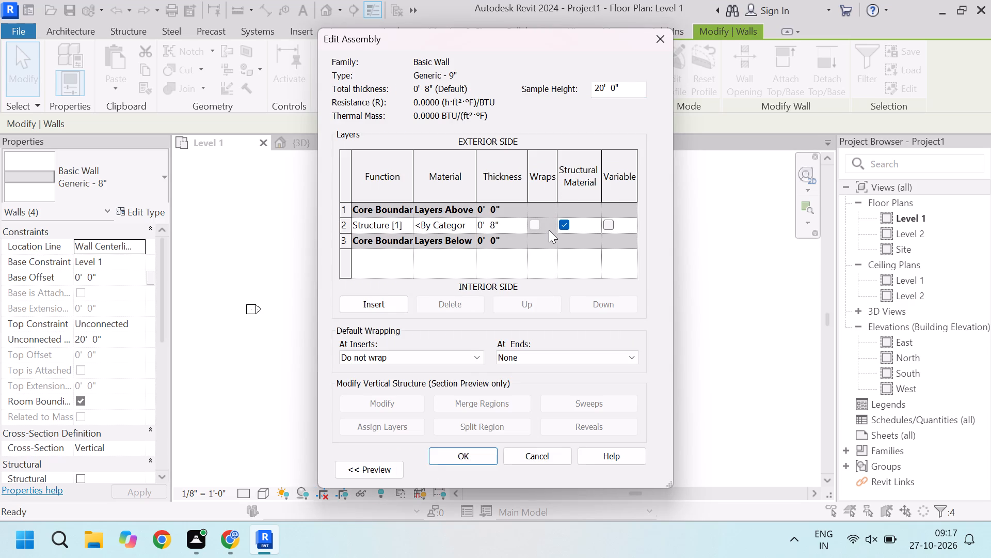
{"action": "key", "text": "BackSpace"}
{"action": "key", "text": "9"}
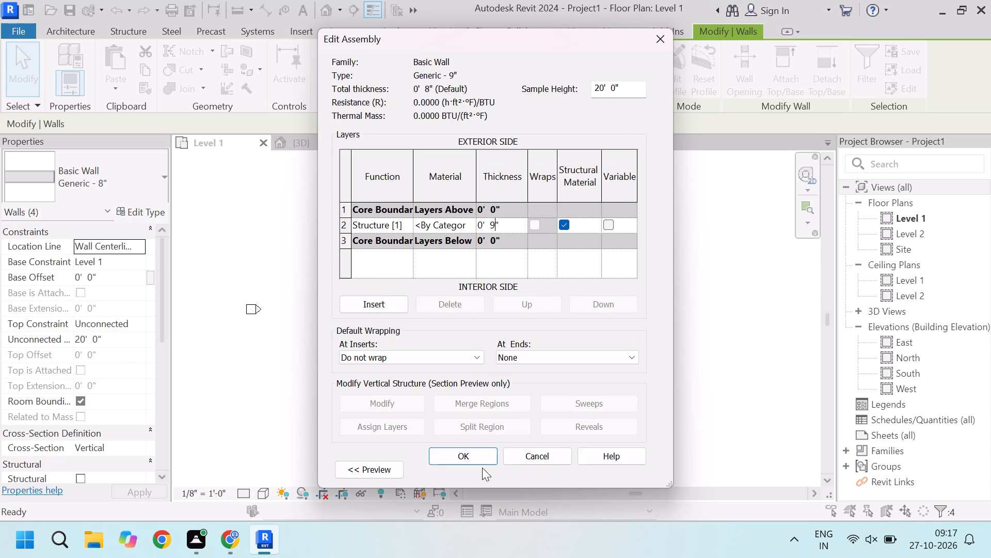
{"action": "left_click", "coordinate": [479, 458]}
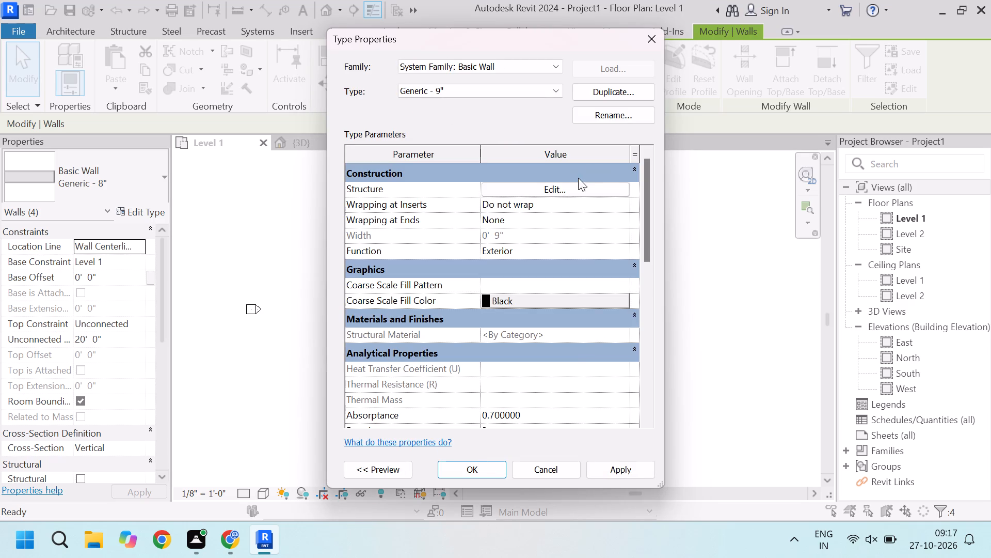
{"action": "left_click", "coordinate": [635, 463]}
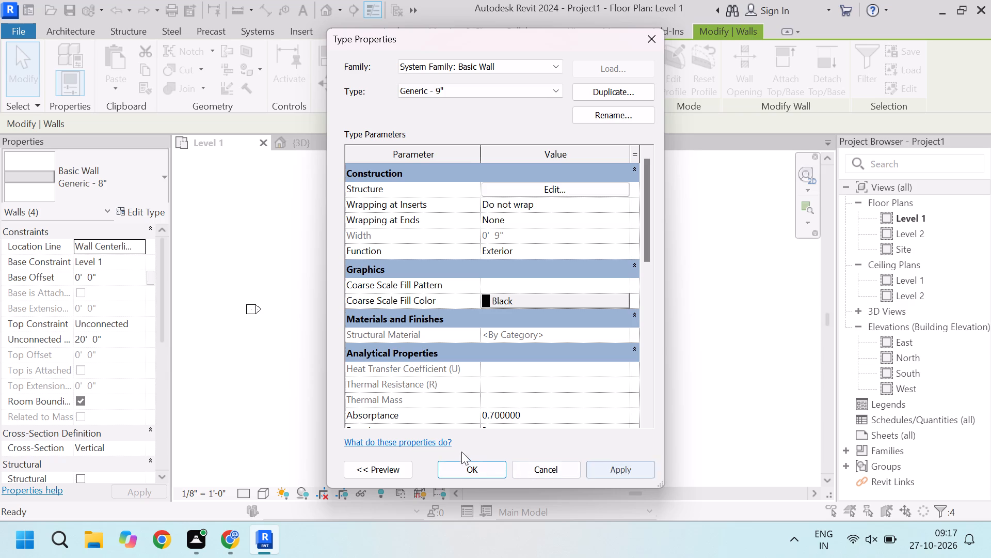
{"action": "left_click", "coordinate": [470, 480]}
{"action": "left_click", "coordinate": [474, 475]}
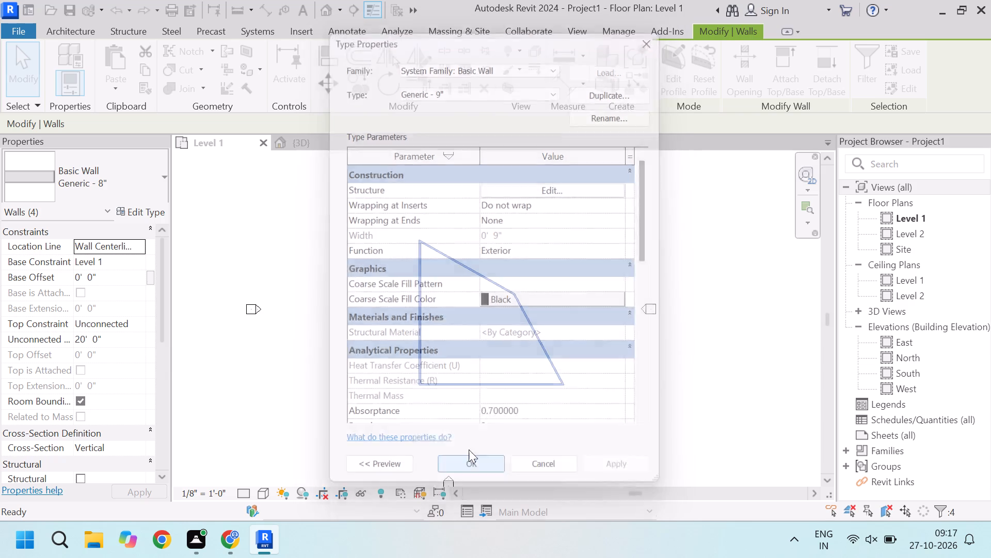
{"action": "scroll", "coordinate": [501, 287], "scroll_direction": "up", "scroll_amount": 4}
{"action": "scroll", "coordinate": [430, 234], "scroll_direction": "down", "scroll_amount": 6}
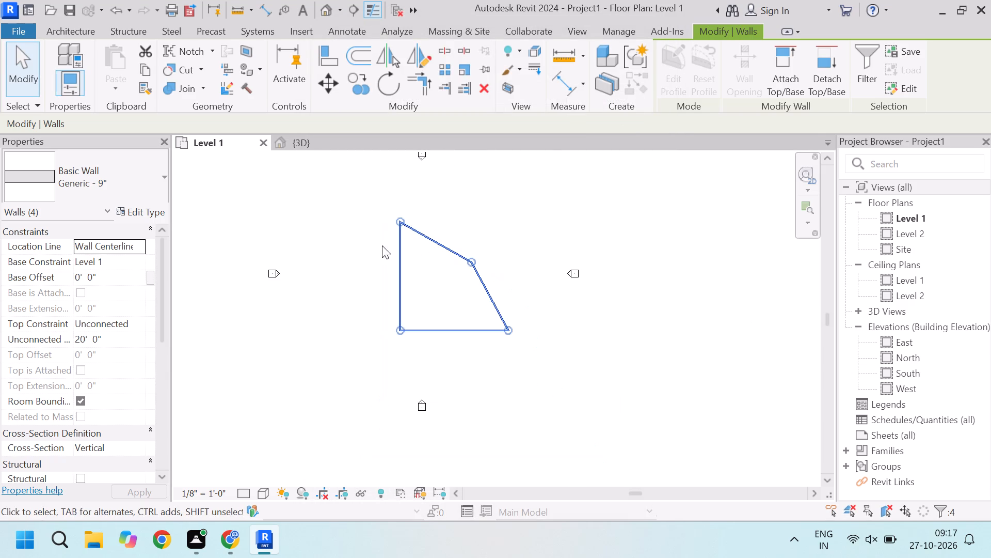
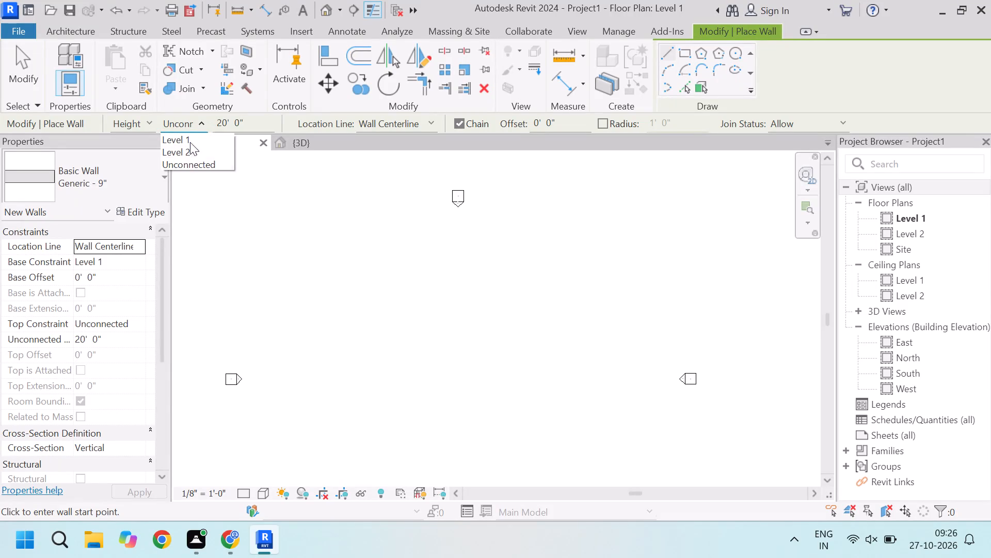
Draw a closed 30' by 40' rectangle of Generic - 9" walls up to Level 2, with location line Finish Face: Exterior.
{"action": "left_click", "coordinate": [186, 154]}
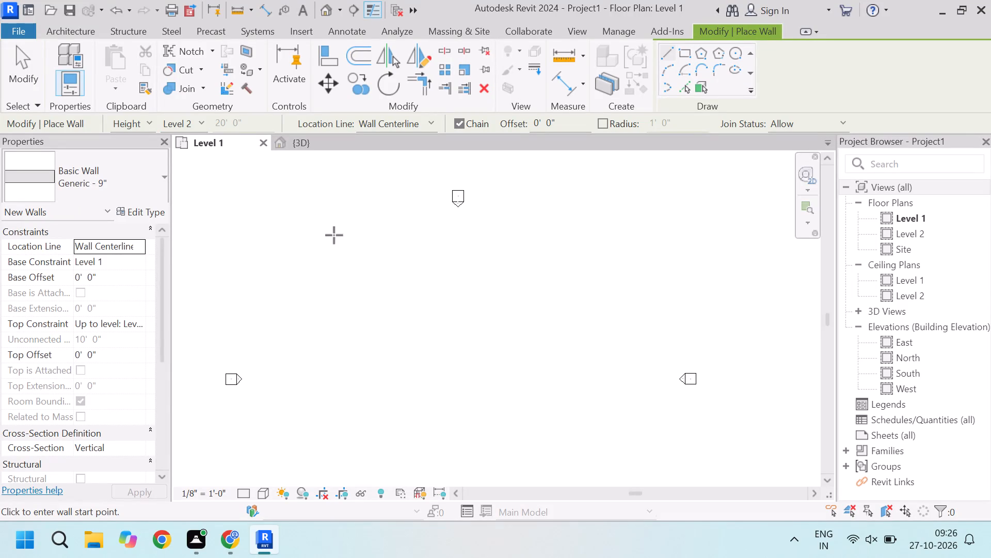
{"action": "left_click", "coordinate": [431, 125]}
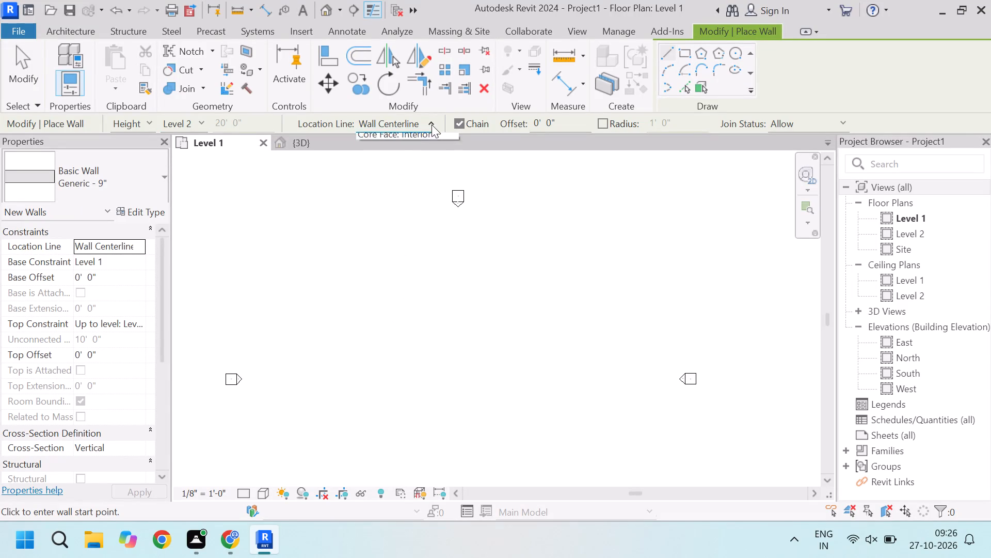
{"action": "left_click", "coordinate": [417, 166]}
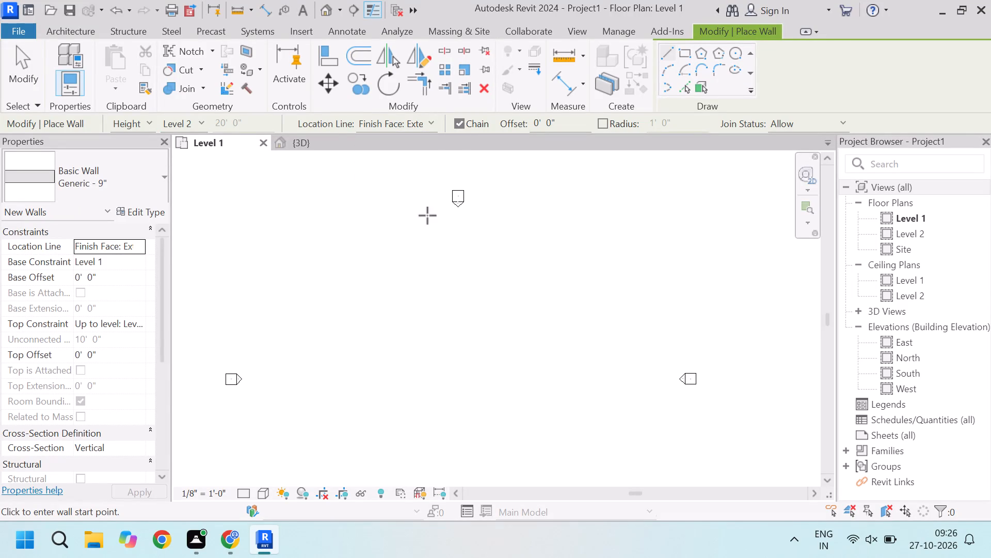
{"action": "left_click", "coordinate": [373, 313]}
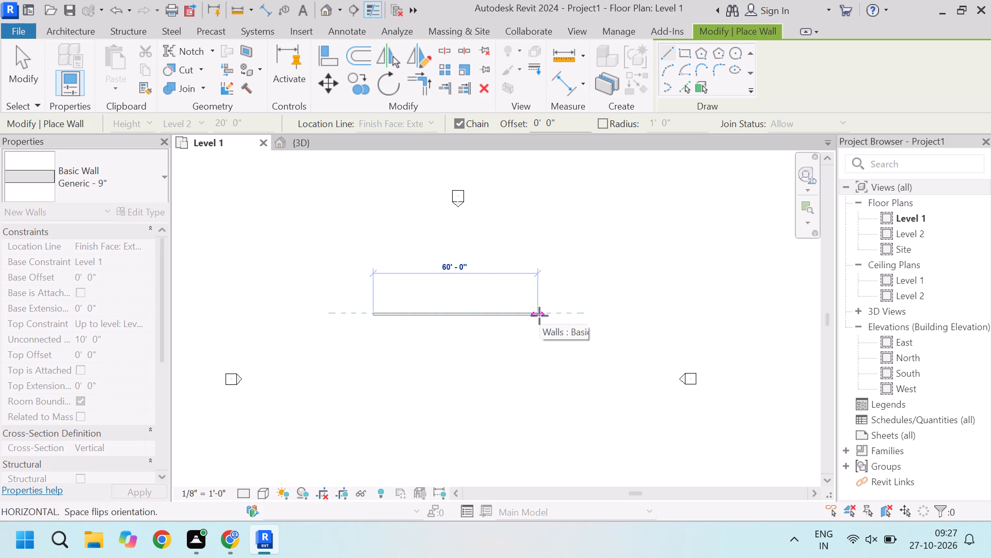
{"action": "key", "text": "3"}
{"action": "type", "text": "0'"}
{"action": "key", "text": "Return"}
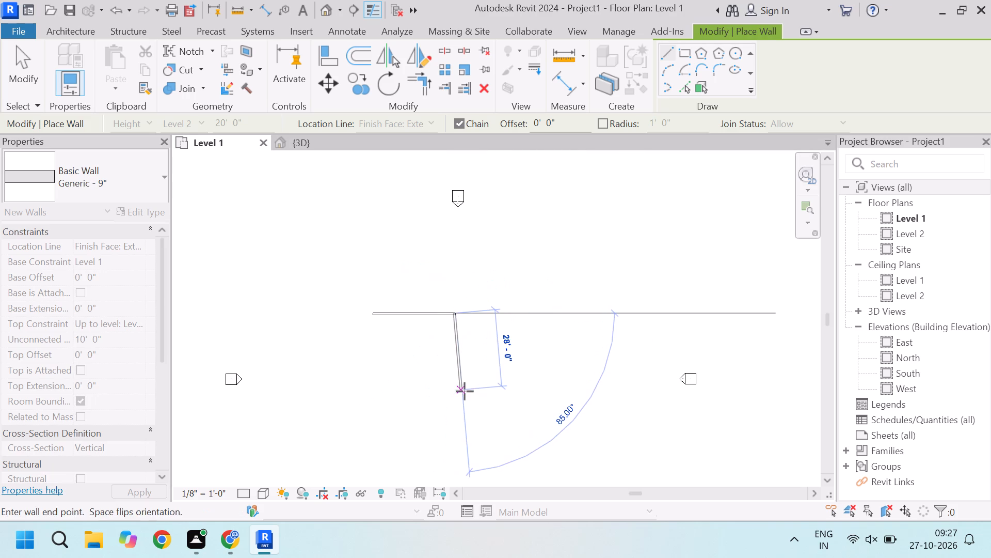
{"action": "type", "text": "40'"}
{"action": "key", "text": "Return"}
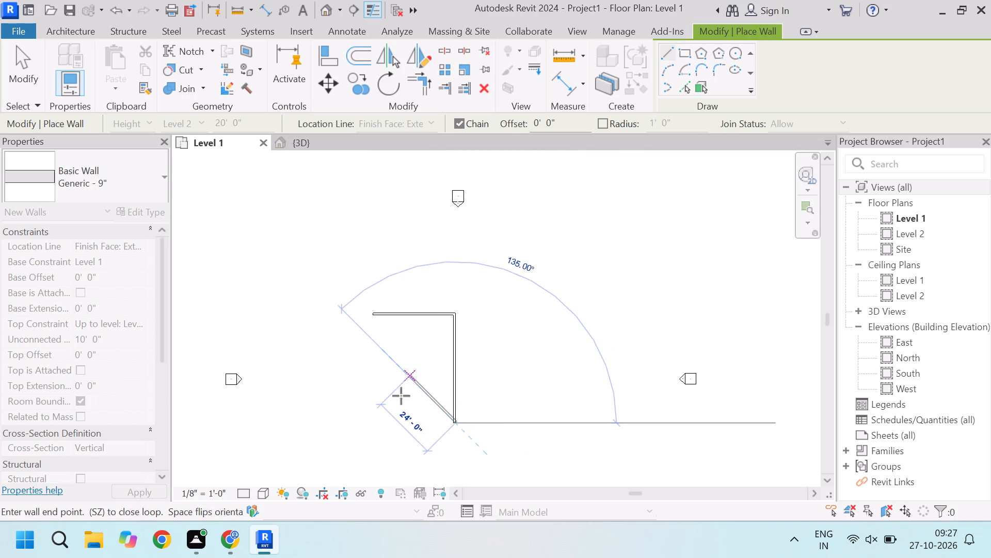
{"action": "left_click", "coordinate": [374, 424]}
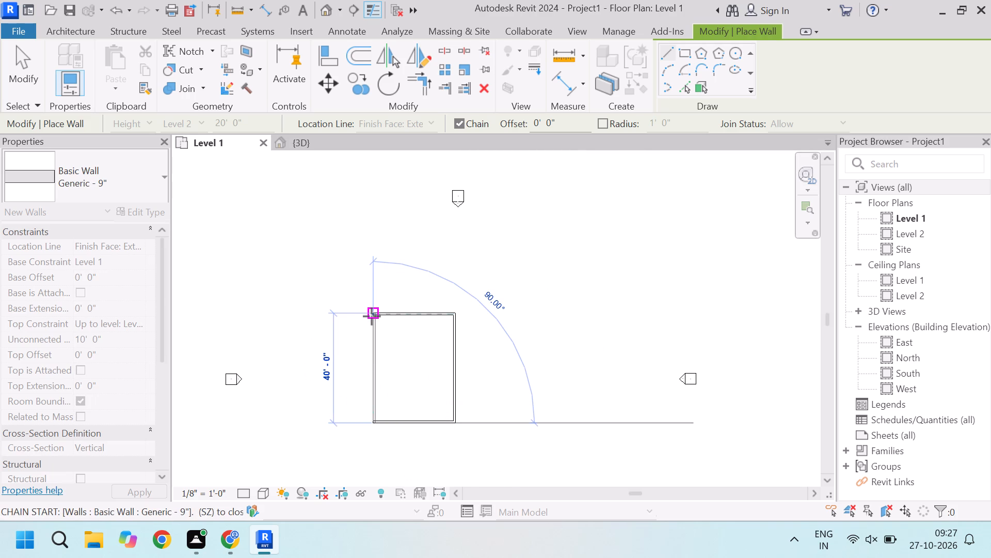
{"action": "left_click", "coordinate": [372, 316]}
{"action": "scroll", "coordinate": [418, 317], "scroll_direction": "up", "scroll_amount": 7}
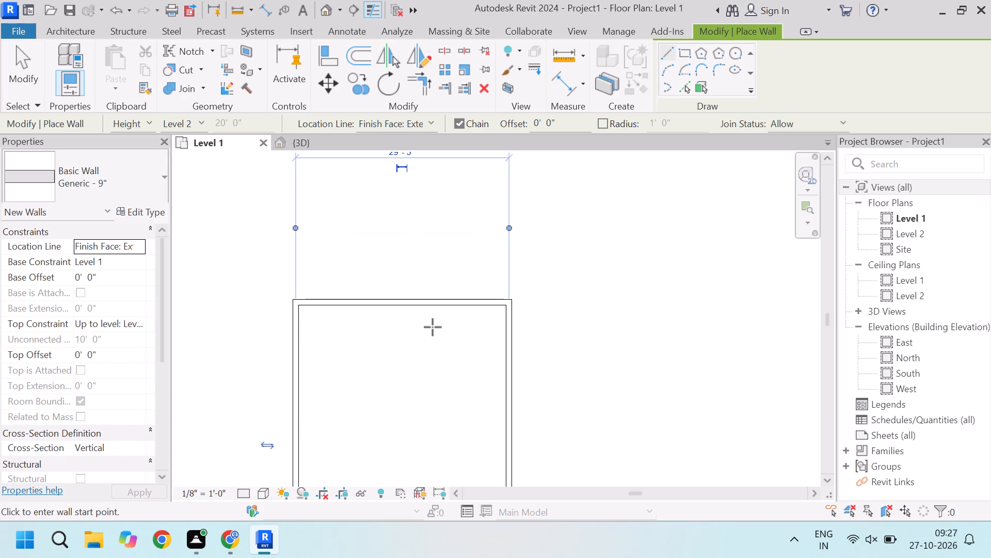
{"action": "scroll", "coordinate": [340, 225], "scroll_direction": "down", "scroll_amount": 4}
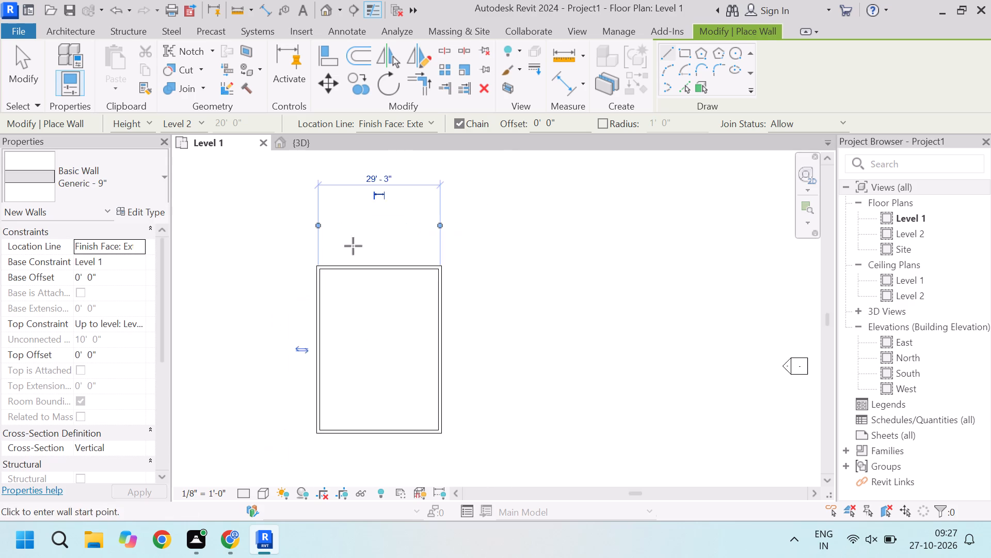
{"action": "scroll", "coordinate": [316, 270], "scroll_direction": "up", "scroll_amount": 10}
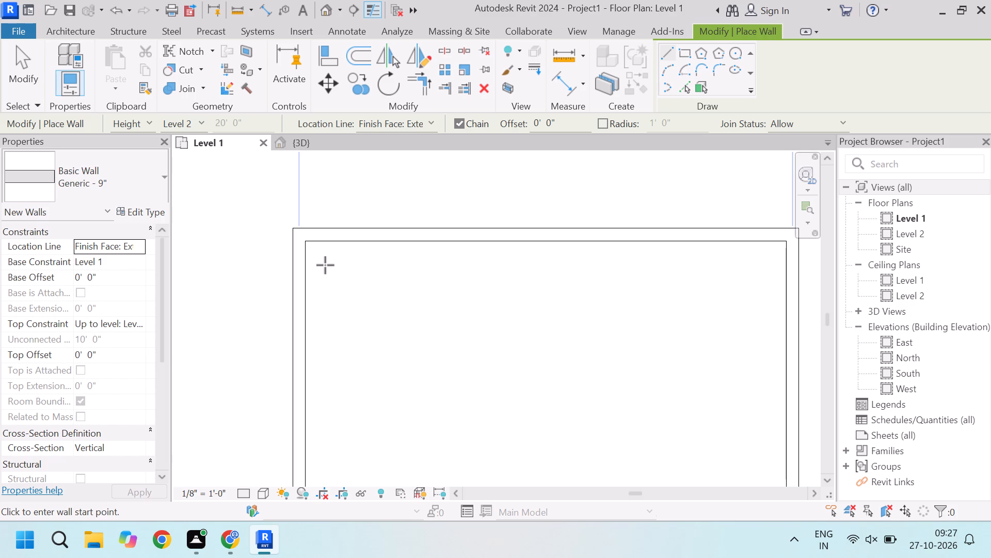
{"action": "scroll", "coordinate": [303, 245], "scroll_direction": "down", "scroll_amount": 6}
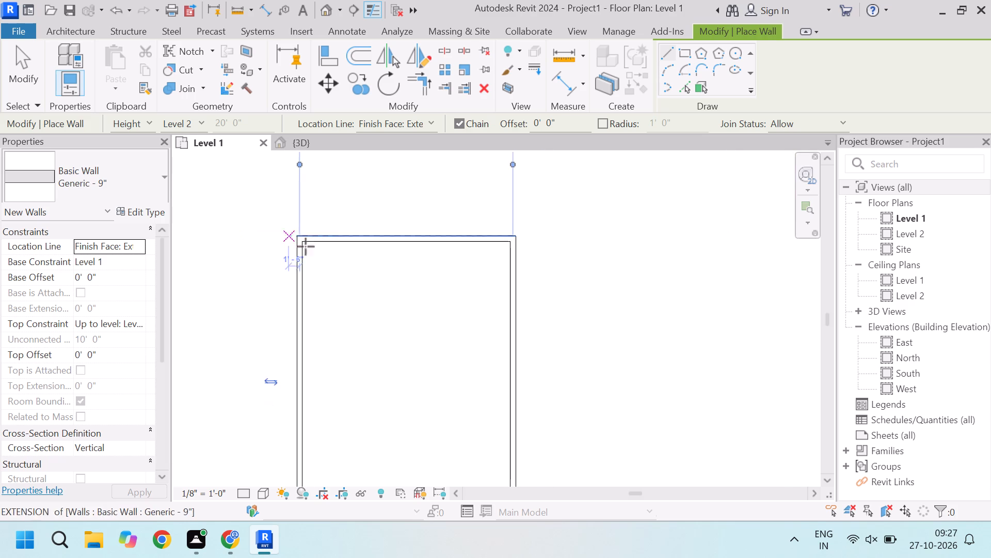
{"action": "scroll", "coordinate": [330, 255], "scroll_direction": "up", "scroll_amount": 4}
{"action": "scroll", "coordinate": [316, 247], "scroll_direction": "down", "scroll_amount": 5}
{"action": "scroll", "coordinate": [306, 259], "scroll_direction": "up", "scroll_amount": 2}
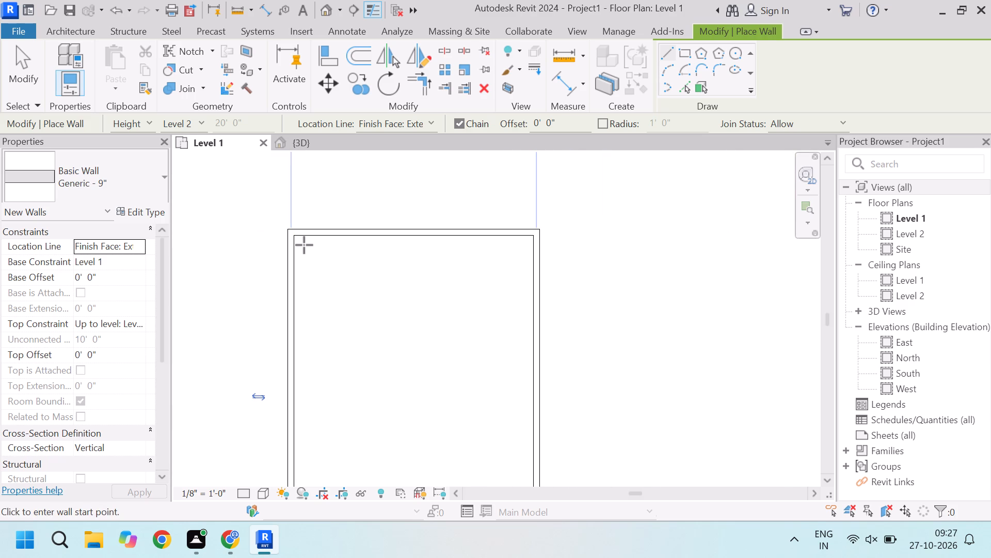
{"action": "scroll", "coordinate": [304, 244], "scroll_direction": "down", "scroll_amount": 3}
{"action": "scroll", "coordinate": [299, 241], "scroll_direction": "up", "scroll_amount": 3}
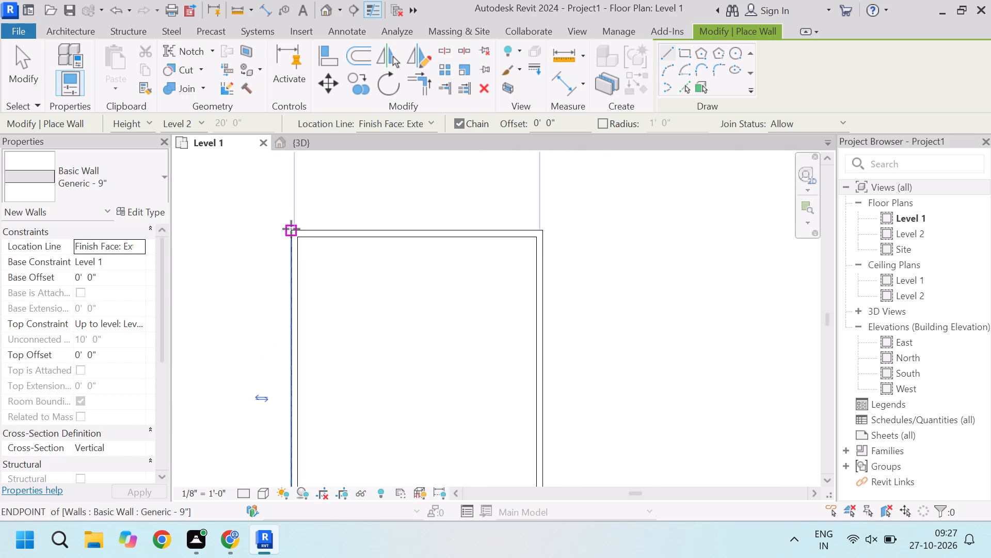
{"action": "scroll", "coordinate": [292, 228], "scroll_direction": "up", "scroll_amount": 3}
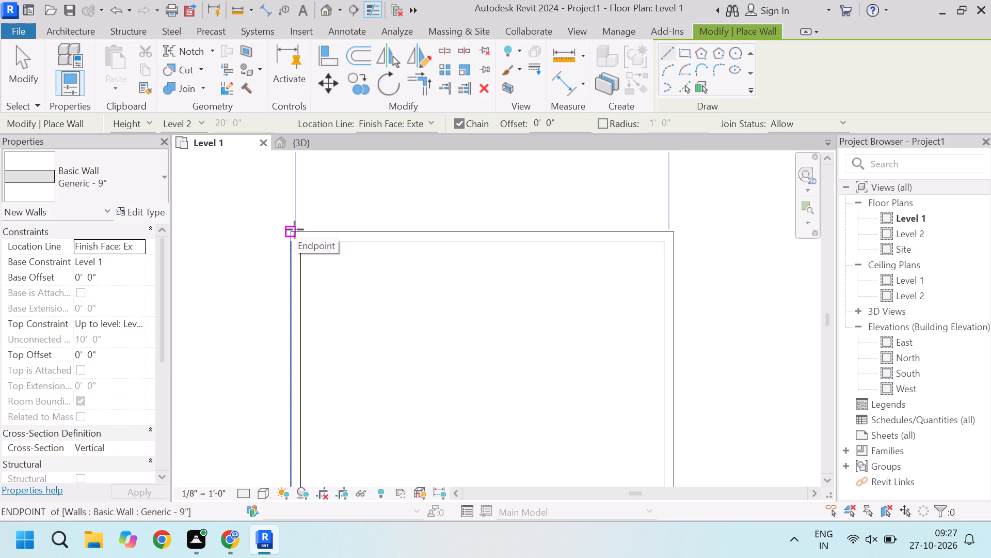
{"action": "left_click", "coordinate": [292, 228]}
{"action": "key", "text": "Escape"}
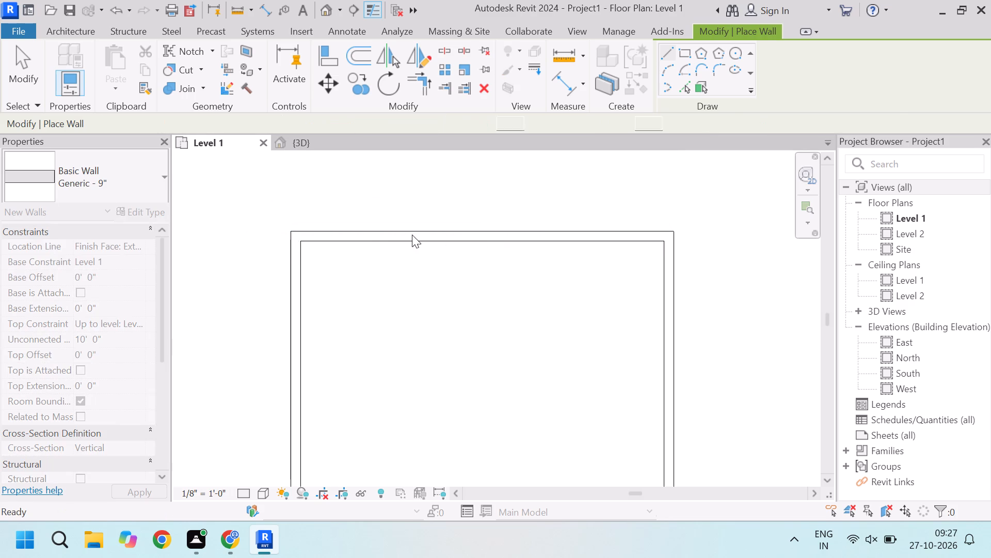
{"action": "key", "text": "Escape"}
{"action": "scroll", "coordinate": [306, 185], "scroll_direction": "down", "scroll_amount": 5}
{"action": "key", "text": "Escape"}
Draw chained detail lines from the enclosure's northwest inner corner: 11' down the west wall's inner face and about 12' horizontally eastward.
{"action": "scroll", "coordinate": [332, 227], "scroll_direction": "up", "scroll_amount": 3}
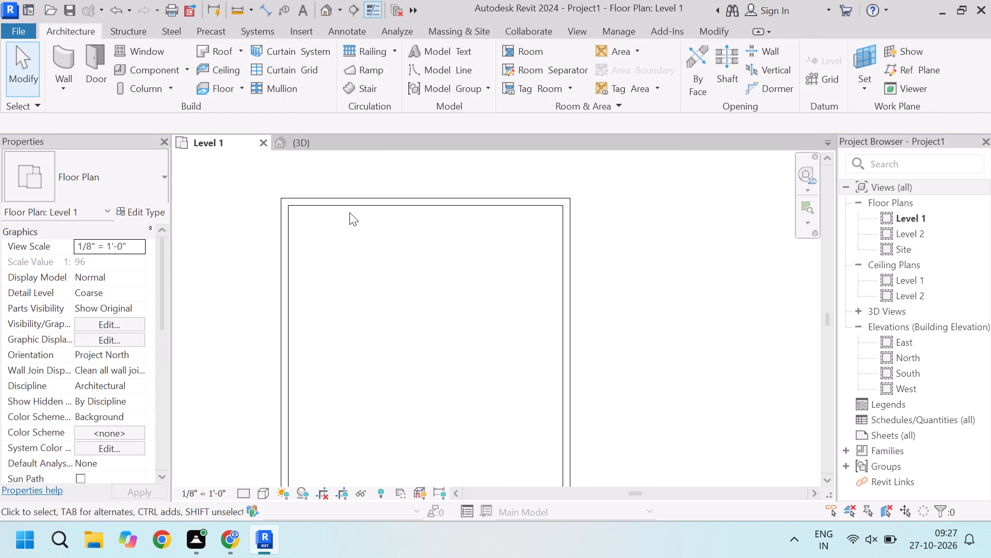
{"action": "scroll", "coordinate": [349, 212], "scroll_direction": "down", "scroll_amount": 3}
{"action": "scroll", "coordinate": [312, 249], "scroll_direction": "up", "scroll_amount": 2}
{"action": "scroll", "coordinate": [354, 229], "scroll_direction": "down", "scroll_amount": 2}
{"action": "scroll", "coordinate": [339, 230], "scroll_direction": "up", "scroll_amount": 2}
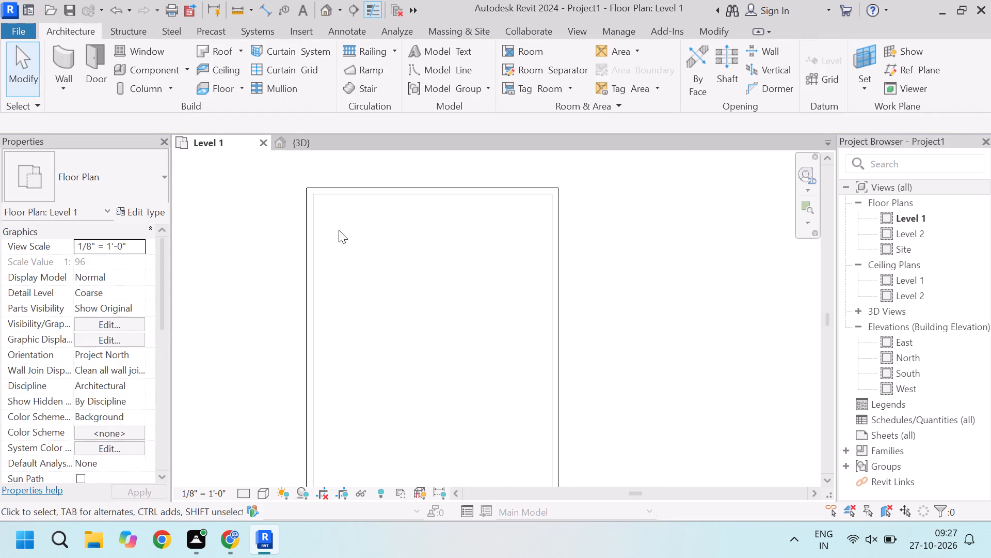
{"action": "type", "text": "dl"}
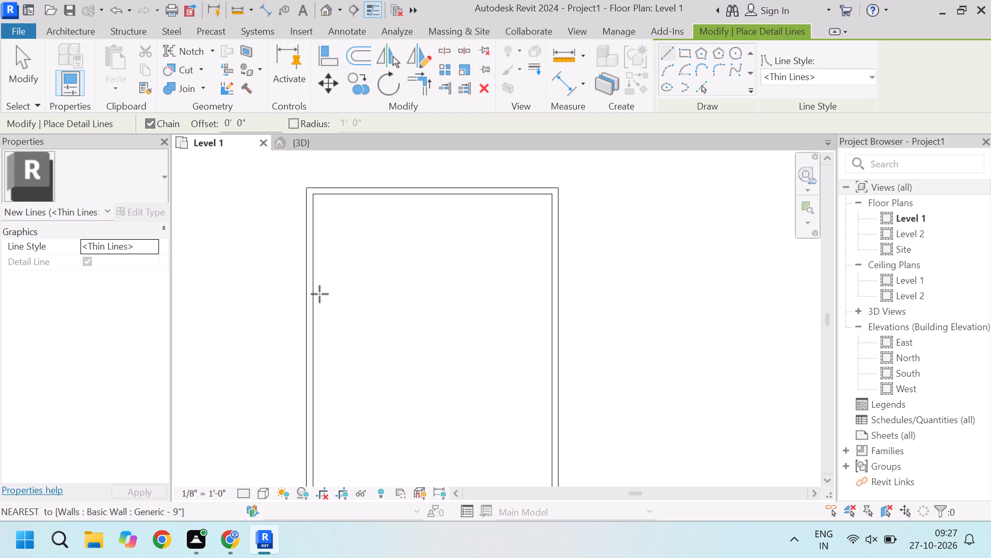
{"action": "left_click", "coordinate": [316, 197]}
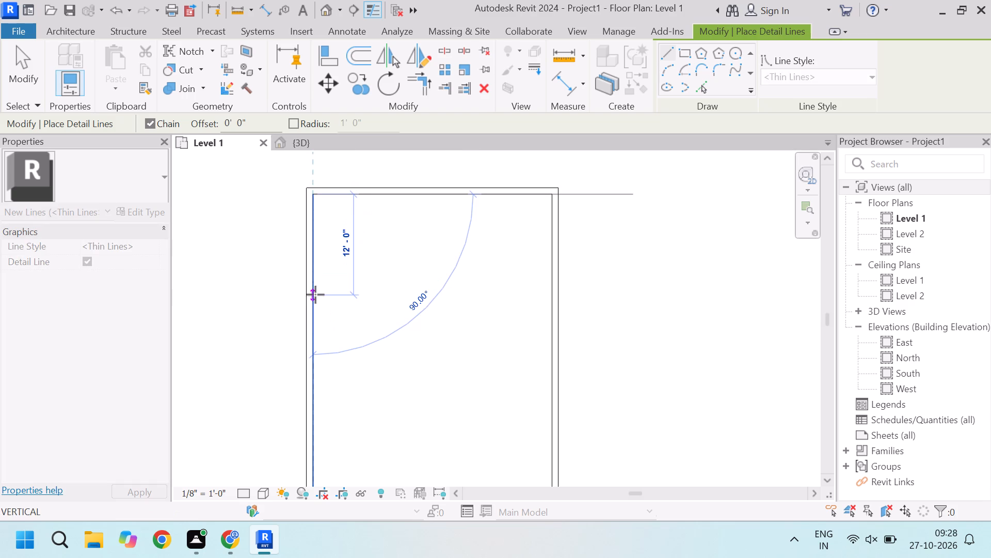
{"action": "key", "text": "Escape"}
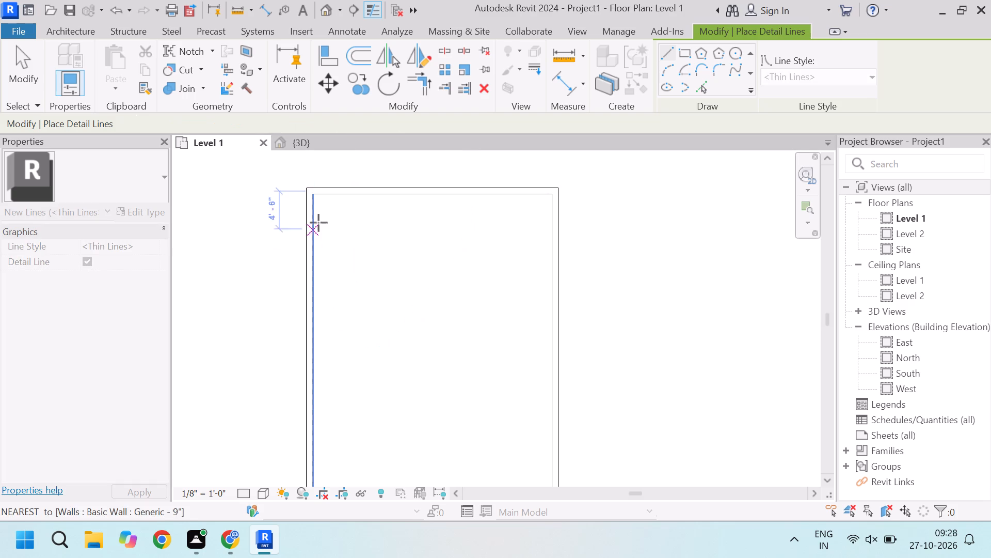
{"action": "left_click_drag", "start_coordinate": [312, 197], "coordinate": [324, 218]}
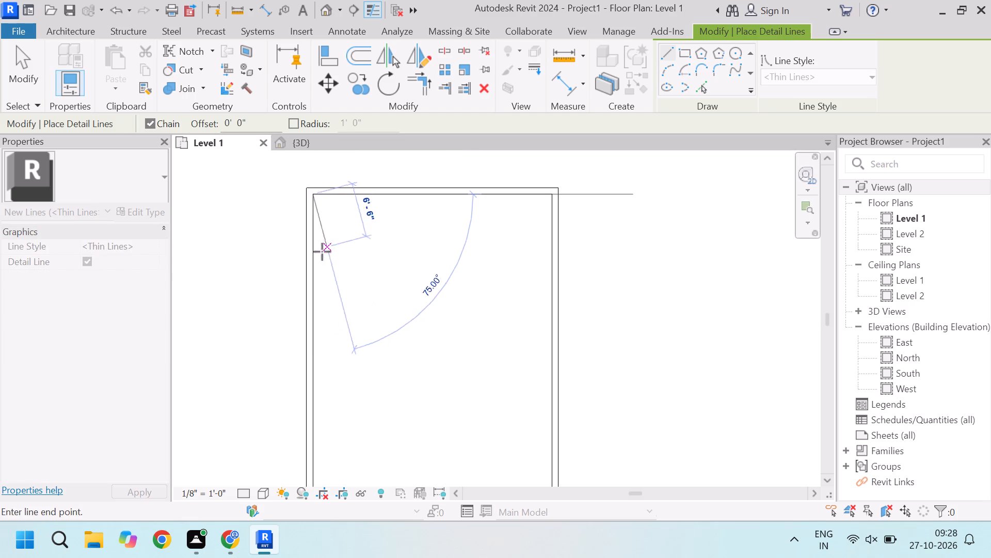
{"action": "type", "text": "11'"}
{"action": "key", "text": "Return"}
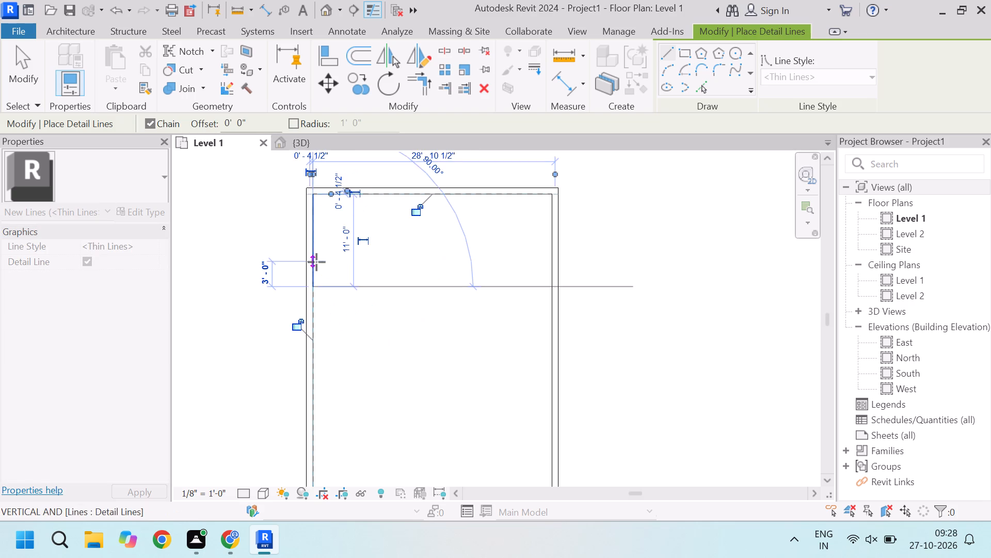
{"action": "left_click", "coordinate": [413, 284]}
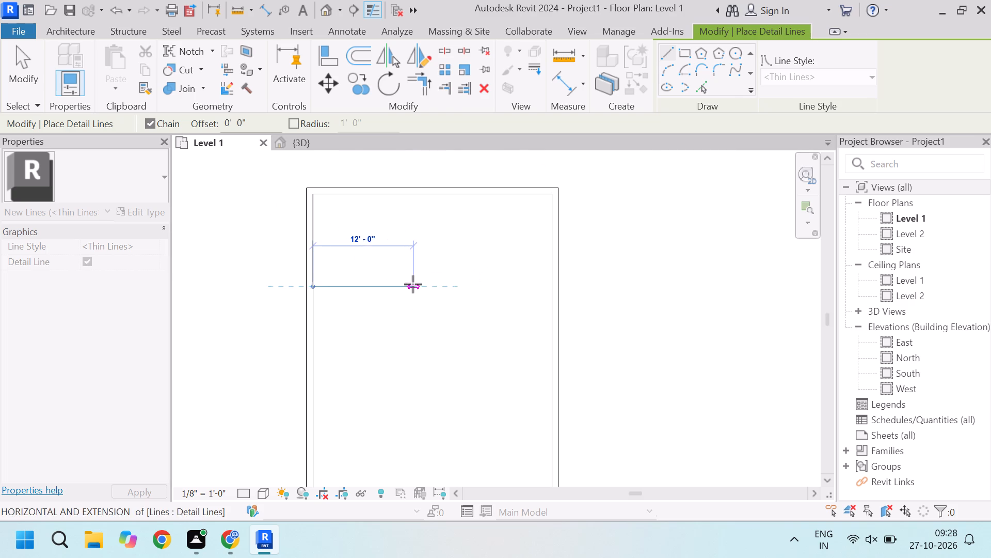
{"action": "key", "text": "Escape"}
{"action": "key", "text": "Escape"}
{"action": "key", "text": "Escape"}
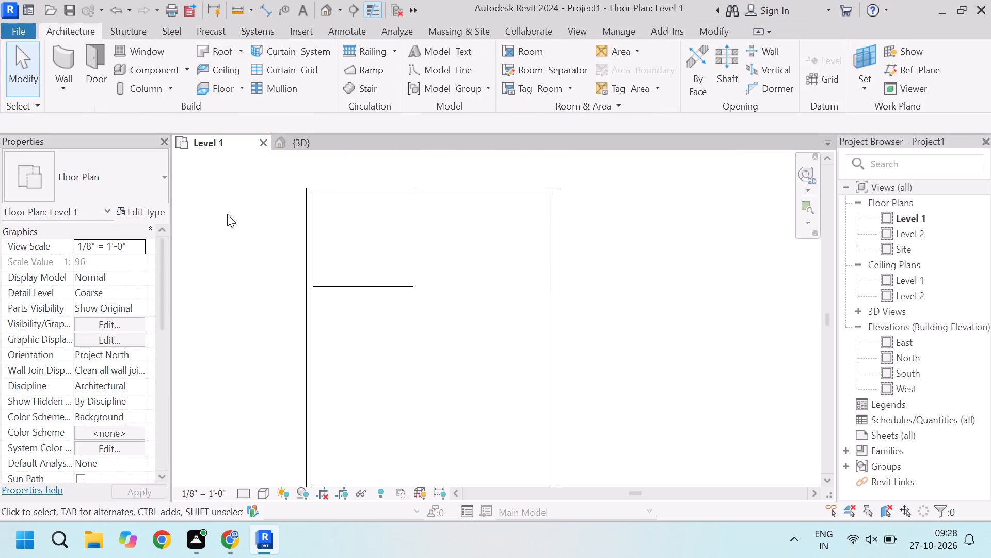
Draw a horizontal Generic - 9" interior wall about 13' long along the horizontal detail line, starting at the west wall's inner face.
{"action": "left_click", "coordinate": [72, 70]}
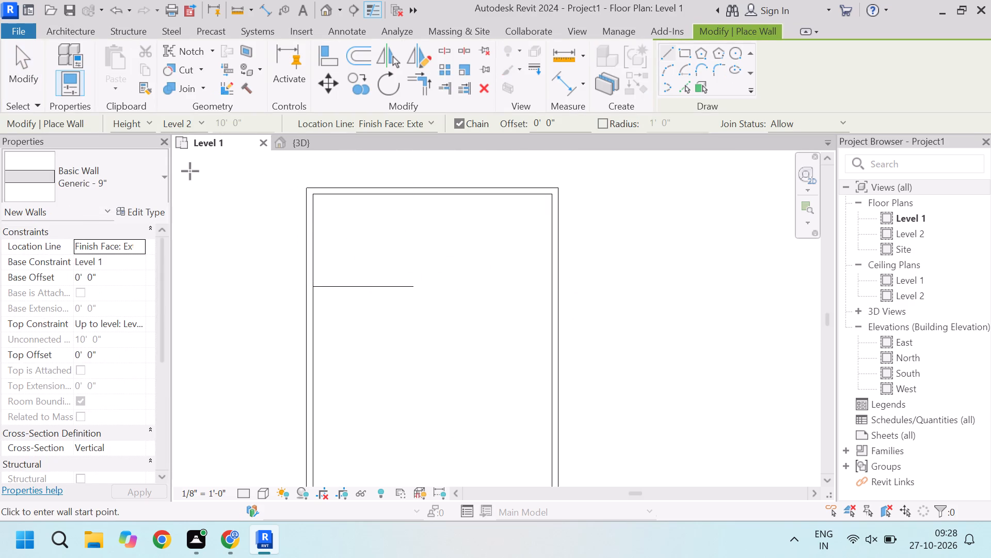
{"action": "left_click", "coordinate": [313, 288]}
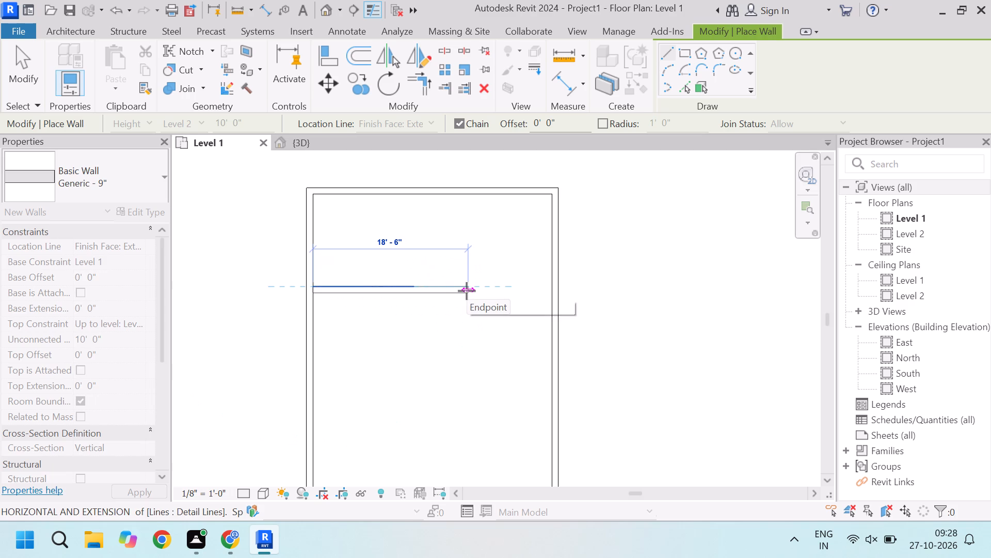
{"action": "left_click", "coordinate": [137, 179]}
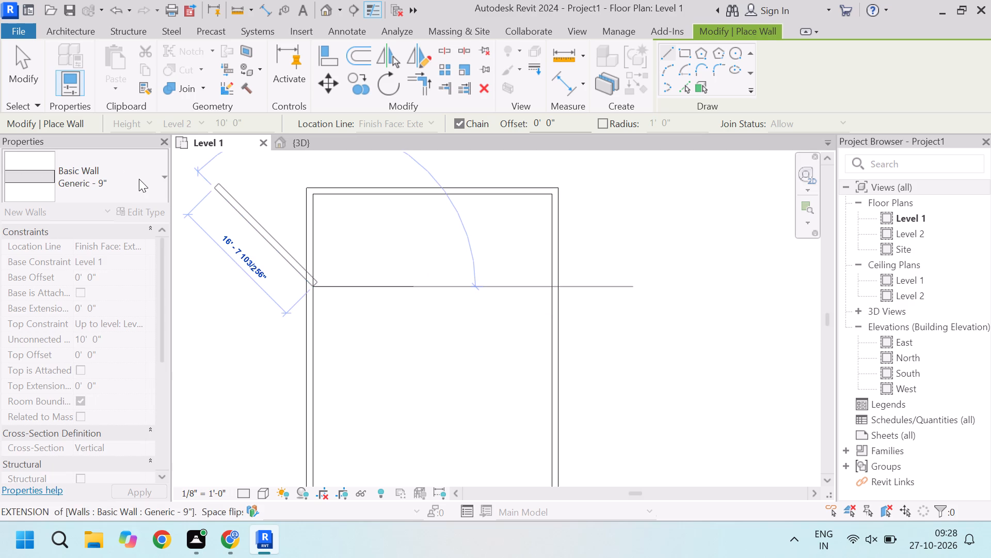
{"action": "left_click", "coordinate": [423, 289]}
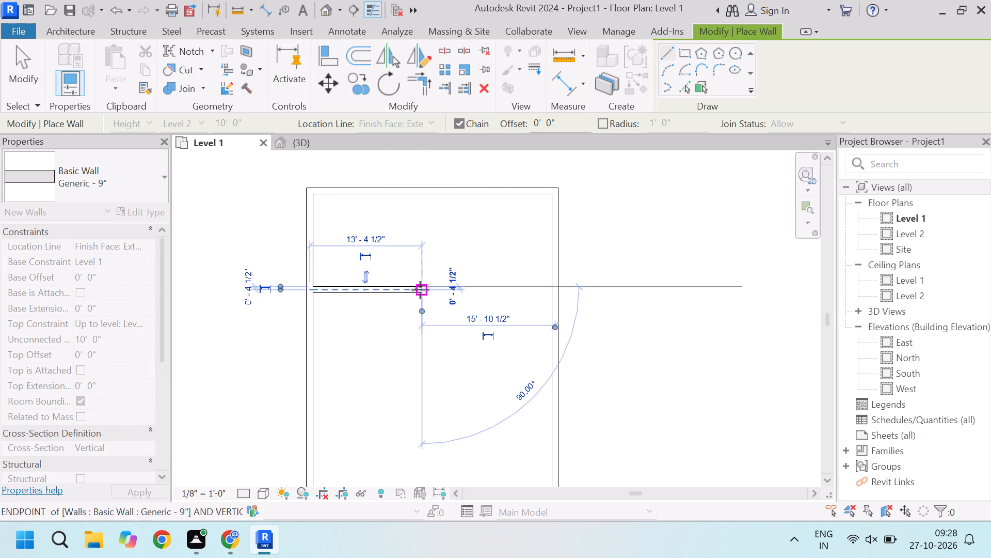
{"action": "key", "text": "Escape"}
{"action": "key", "text": "Escape"}
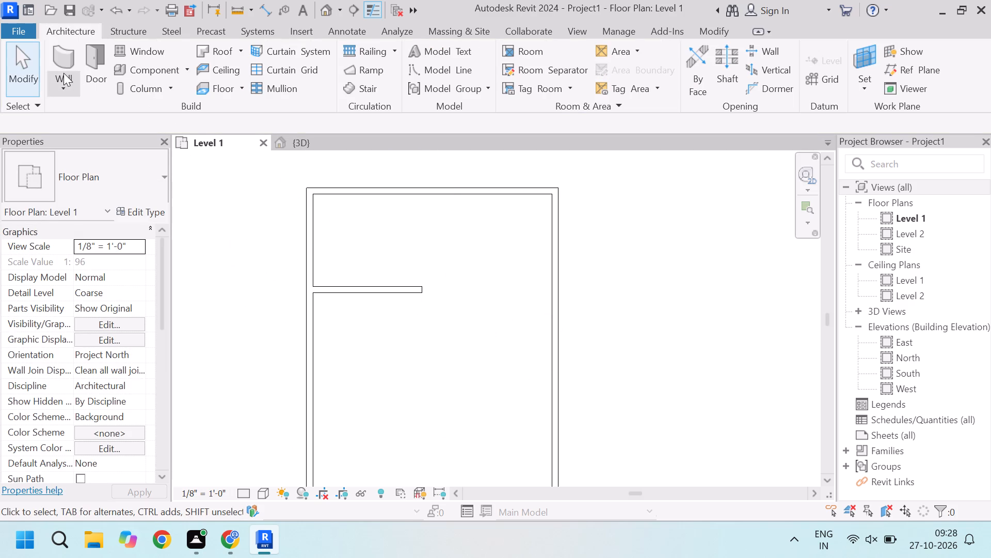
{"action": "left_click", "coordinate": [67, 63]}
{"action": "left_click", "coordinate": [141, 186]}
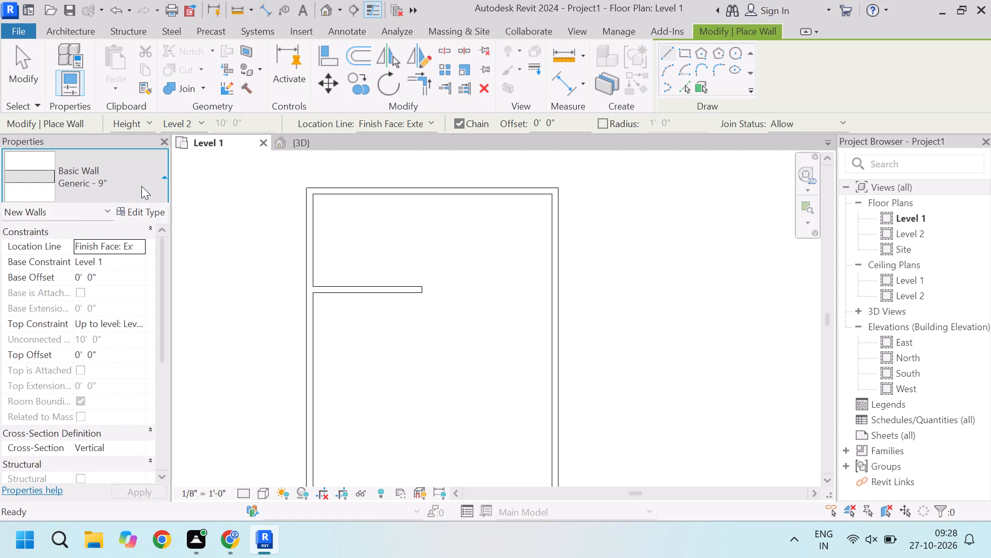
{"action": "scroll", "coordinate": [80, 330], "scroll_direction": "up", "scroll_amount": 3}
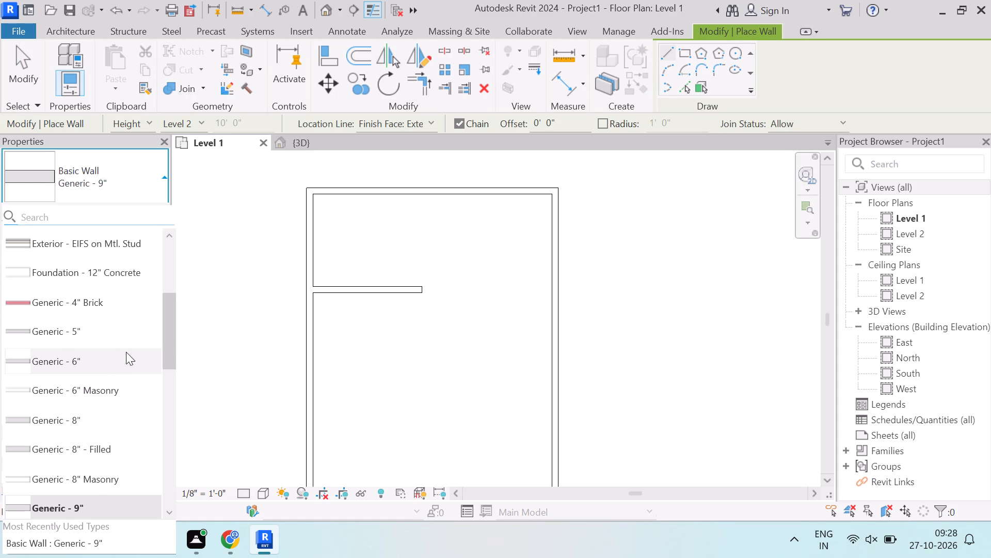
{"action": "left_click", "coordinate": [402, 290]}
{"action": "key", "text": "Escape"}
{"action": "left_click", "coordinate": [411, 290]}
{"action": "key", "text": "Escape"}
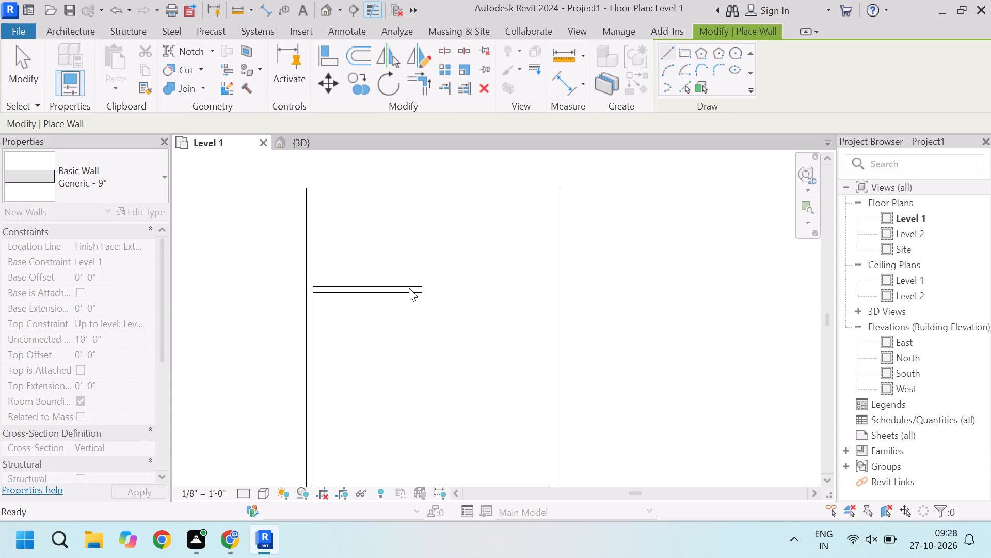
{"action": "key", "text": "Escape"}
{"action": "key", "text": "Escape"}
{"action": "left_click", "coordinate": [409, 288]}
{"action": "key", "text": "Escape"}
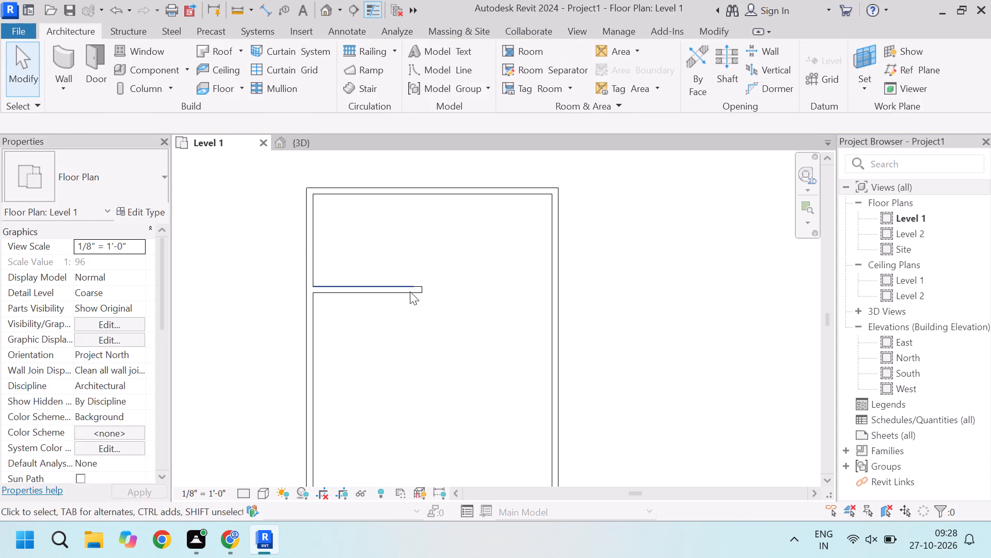
Change the short horizontal interior wall's type to Generic - 5".
{"action": "left_click", "coordinate": [424, 293]}
{"action": "left_click", "coordinate": [149, 190]}
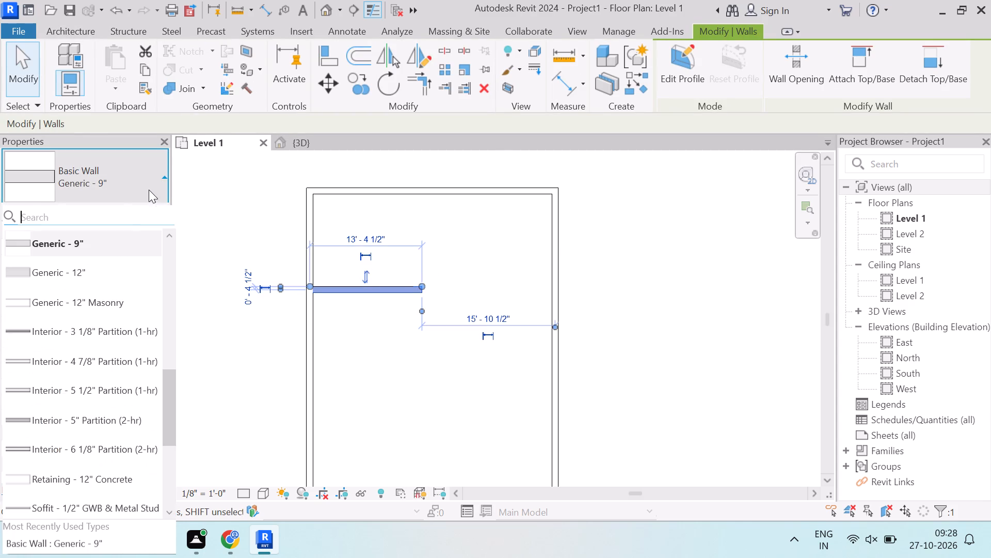
{"action": "scroll", "coordinate": [111, 310], "scroll_direction": "up", "scroll_amount": 2}
{"action": "left_click", "coordinate": [83, 248]}
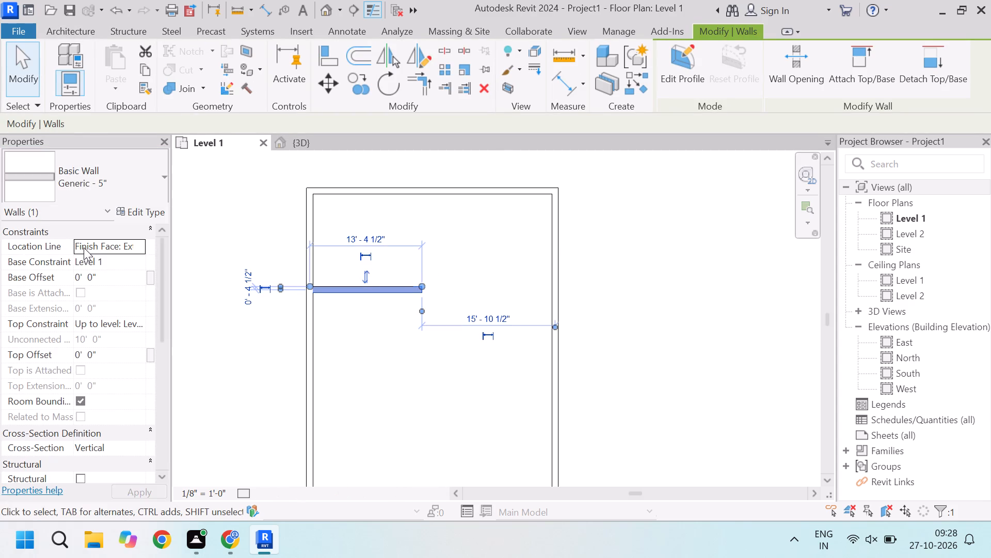
Switch to the 3D view and set its visual style to Textures.
{"action": "left_click", "coordinate": [625, 280]}
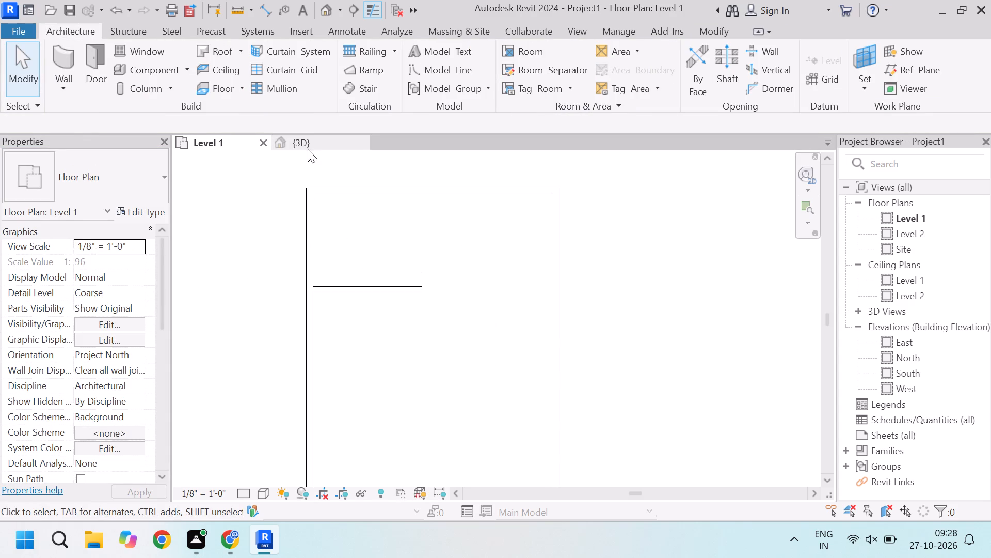
{"action": "left_click", "coordinate": [308, 149]}
{"action": "left_click", "coordinate": [263, 489]}
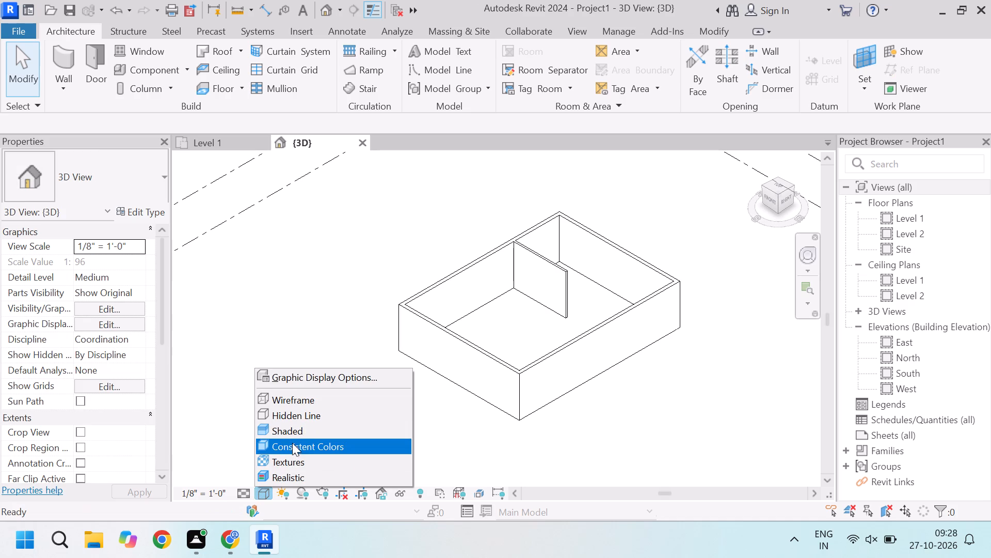
{"action": "left_click", "coordinate": [289, 460]}
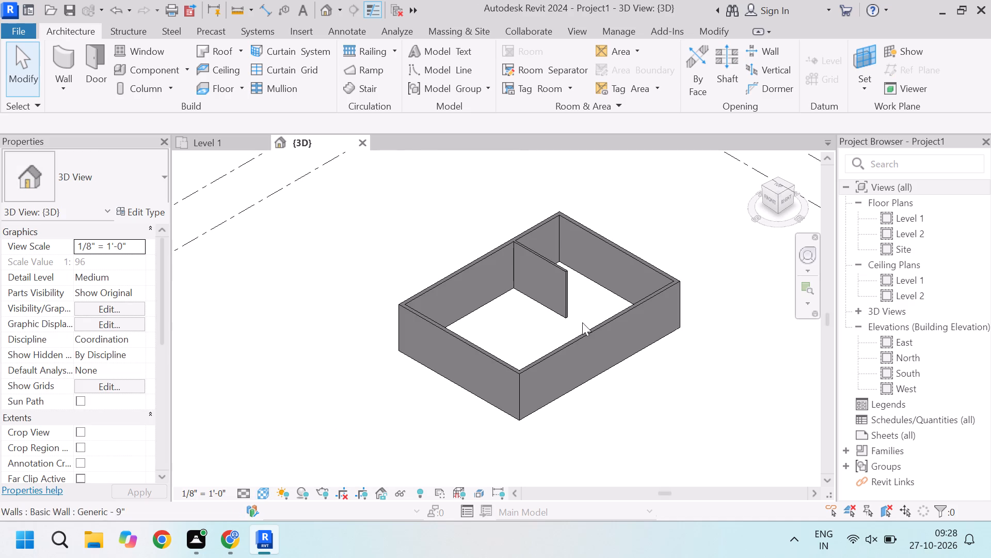
In the Level 1 floor plan, delete the horizontal detail line lying along the short interior wall.
{"action": "left_click", "coordinate": [223, 145]}
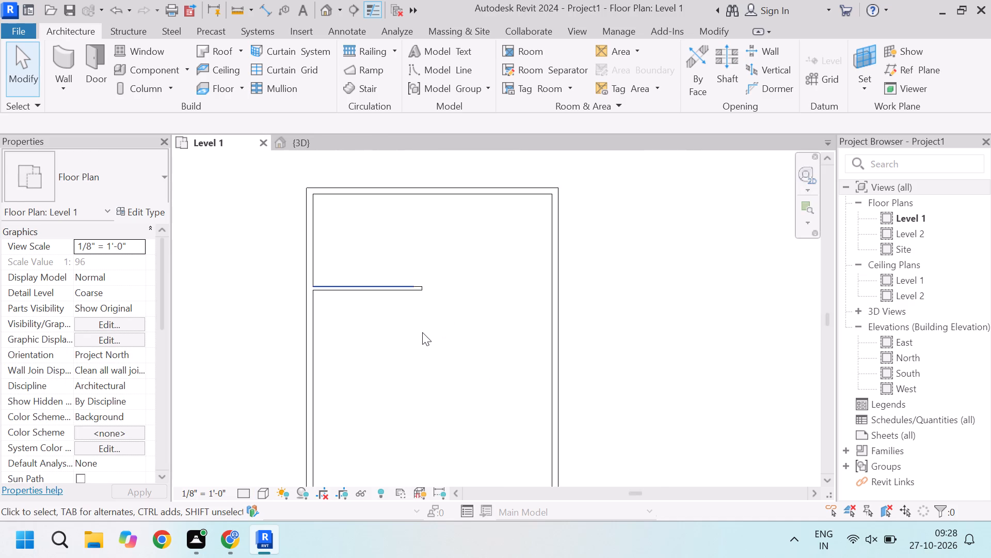
{"action": "scroll", "coordinate": [402, 320], "scroll_direction": "up", "scroll_amount": 2}
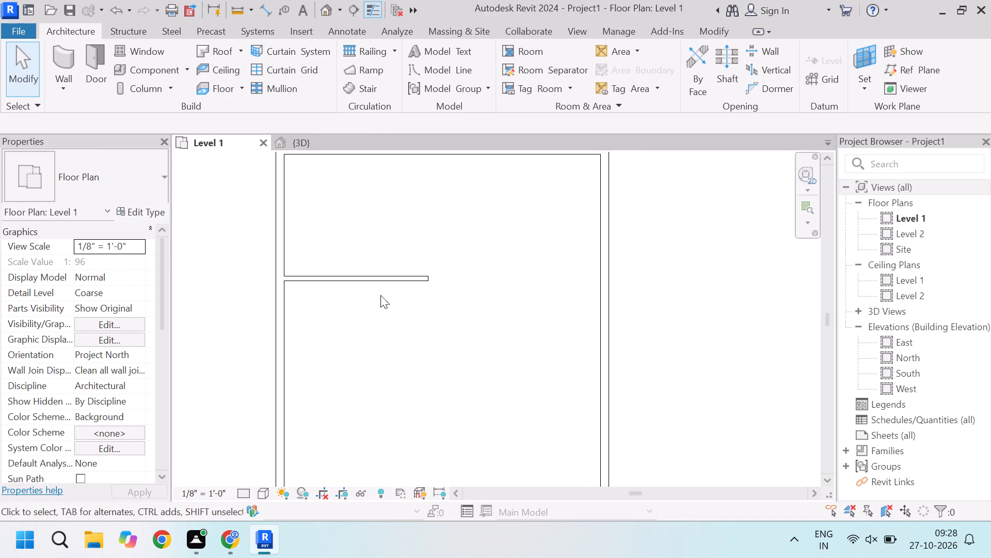
{"action": "left_click", "coordinate": [386, 281]}
{"action": "scroll", "coordinate": [412, 285], "scroll_direction": "up", "scroll_amount": 3}
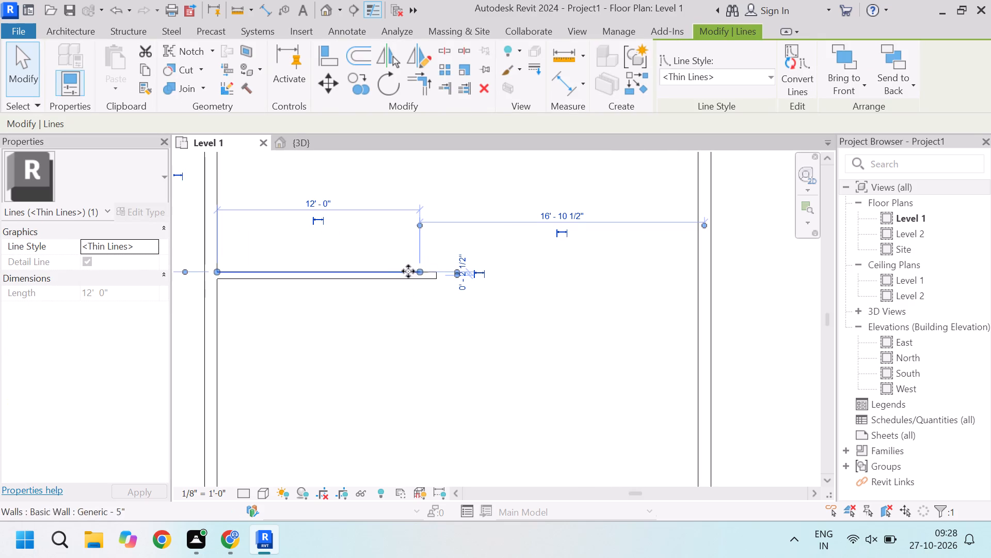
{"action": "key", "text": "Delete"}
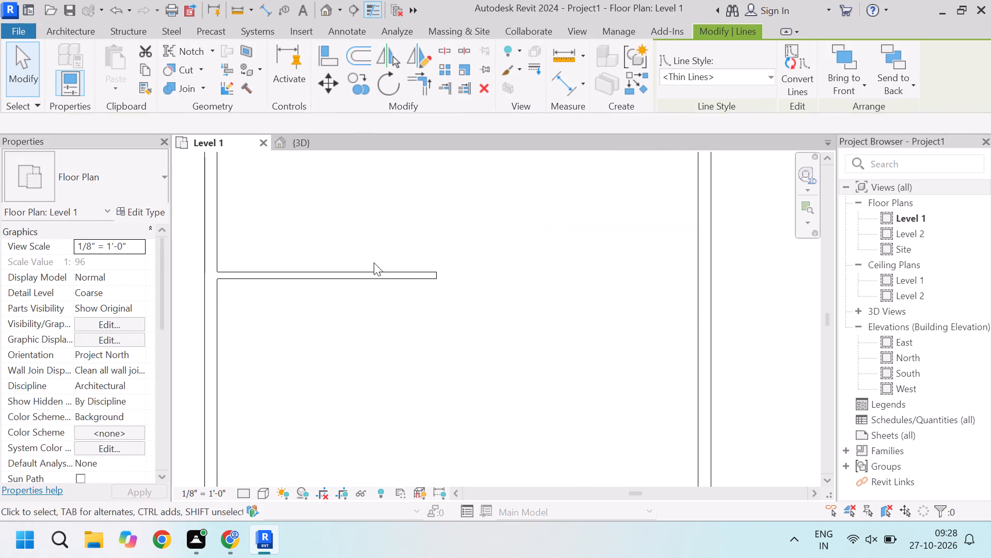
Set the length of the short horizontal Generic - 5" interior wall to 12'.
{"action": "left_click", "coordinate": [362, 281]}
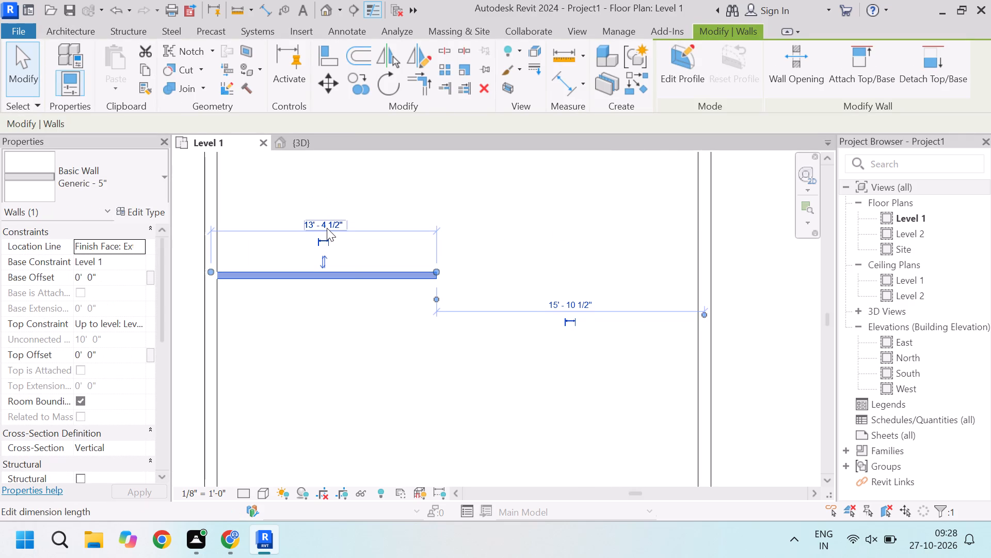
{"action": "left_click", "coordinate": [327, 228]}
{"action": "type", "text": "12'"}
{"action": "key", "text": "Return"}
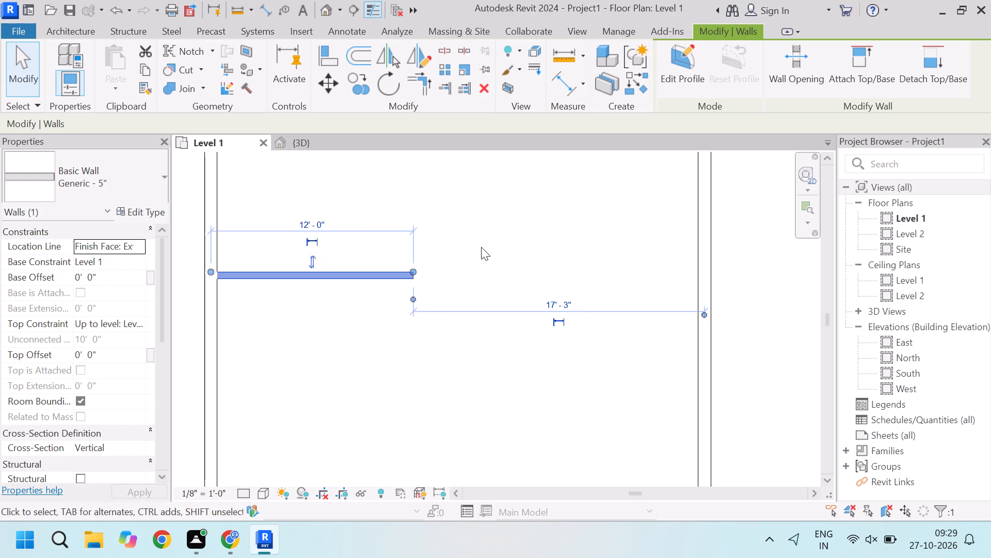
{"action": "left_click", "coordinate": [481, 247]}
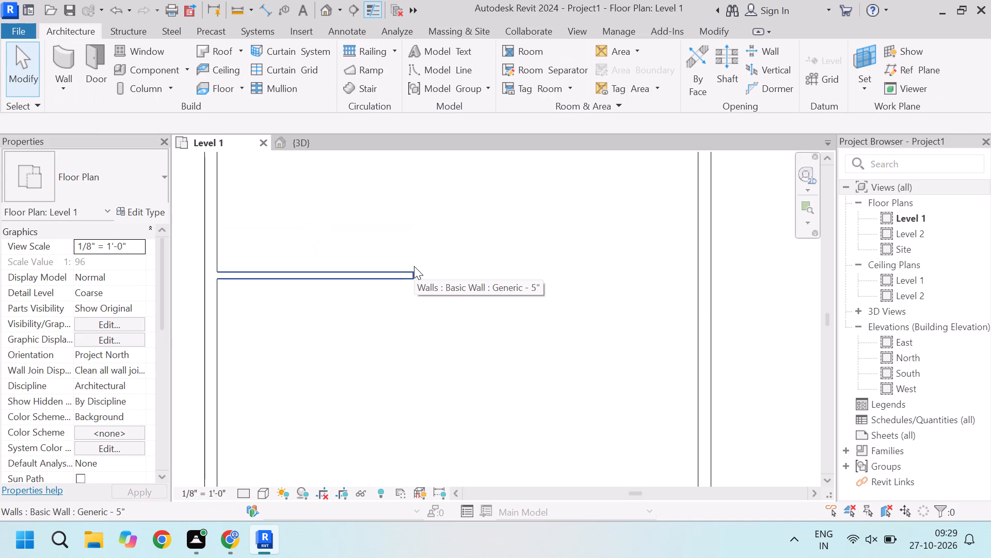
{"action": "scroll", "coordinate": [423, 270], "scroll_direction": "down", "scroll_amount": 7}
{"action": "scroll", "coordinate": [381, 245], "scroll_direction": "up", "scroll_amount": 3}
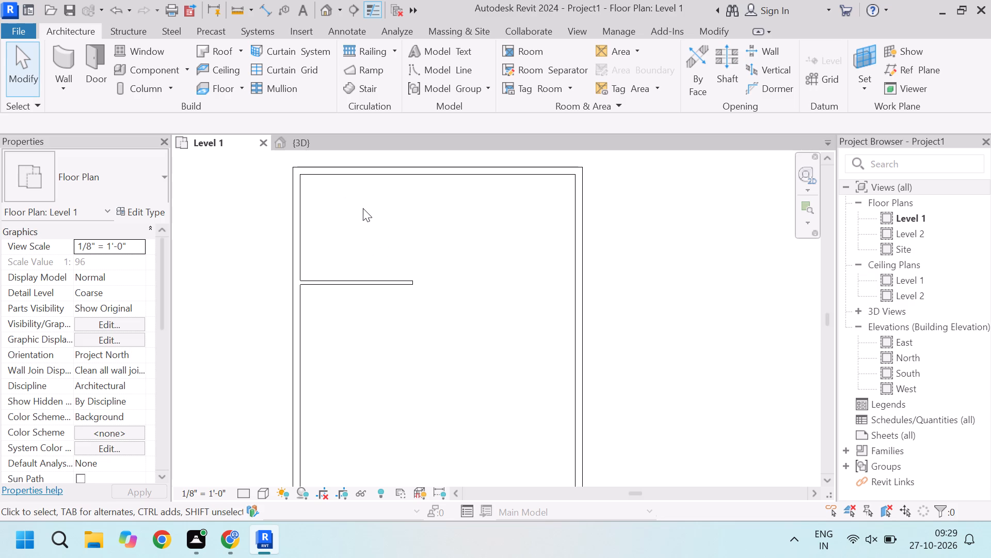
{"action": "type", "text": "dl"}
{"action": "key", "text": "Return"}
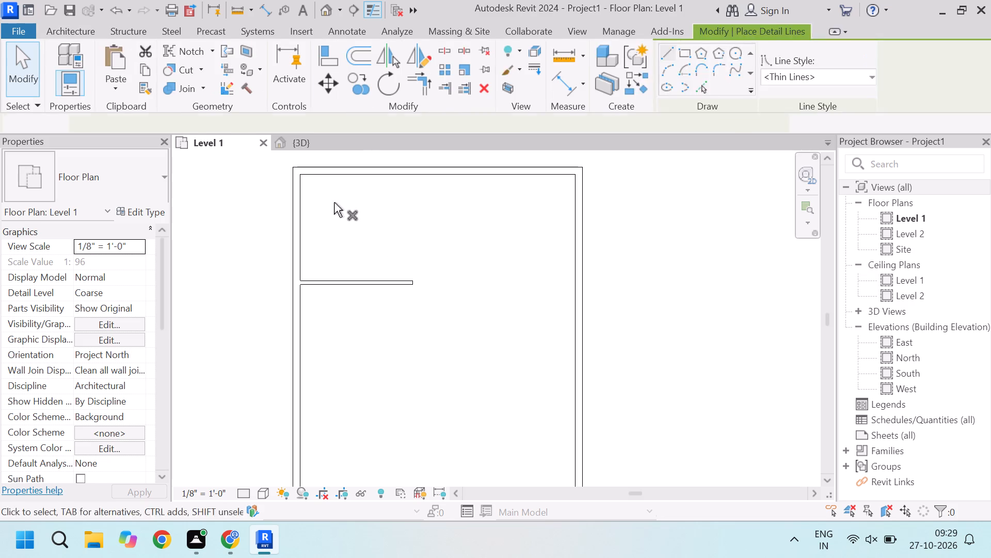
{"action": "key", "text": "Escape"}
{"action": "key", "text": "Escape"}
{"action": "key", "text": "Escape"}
Draw chained detail lines from the enclosure's northwest inner corner: 12' east along the north wall's inner face and about 13'-6" south.
{"action": "type", "text": "dl"}
{"action": "left_click", "coordinate": [303, 175]}
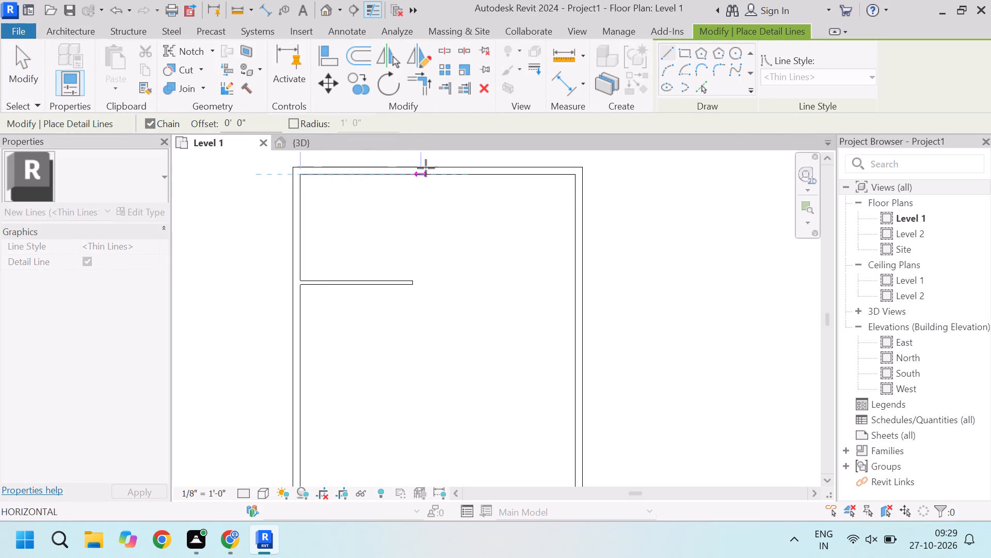
{"action": "type", "text": "12'"}
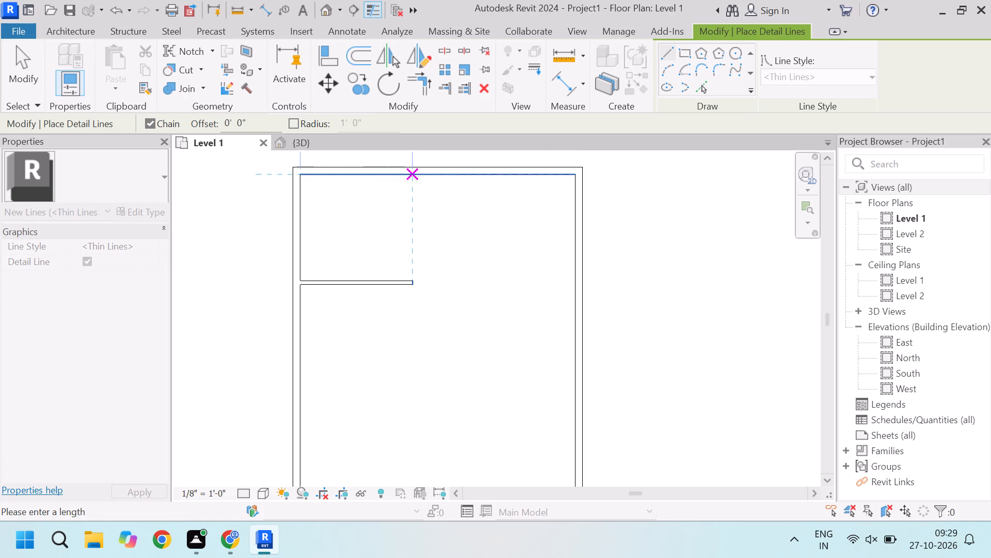
{"action": "key", "text": "Return"}
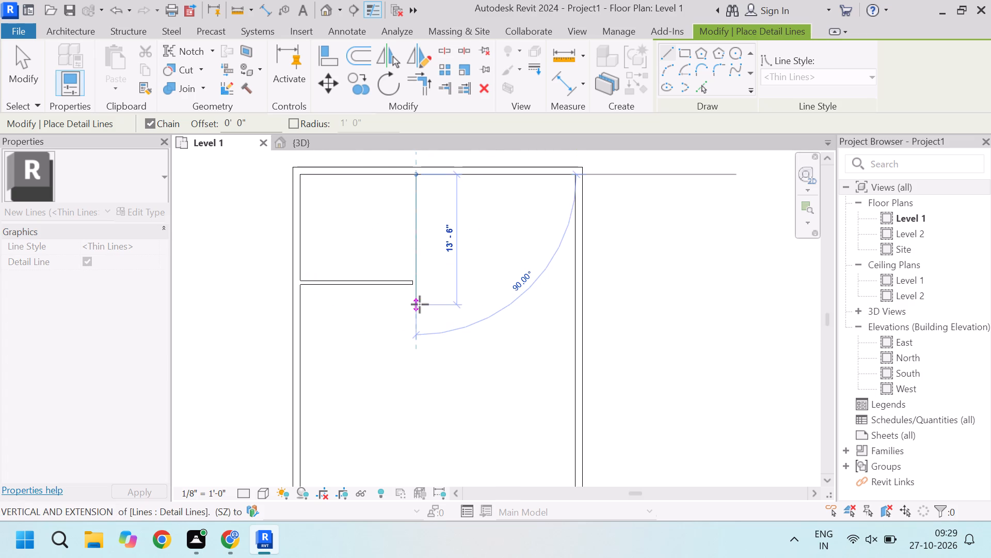
{"action": "left_click", "coordinate": [420, 304]}
{"action": "key", "text": "Escape"}
{"action": "key", "text": "Escape"}
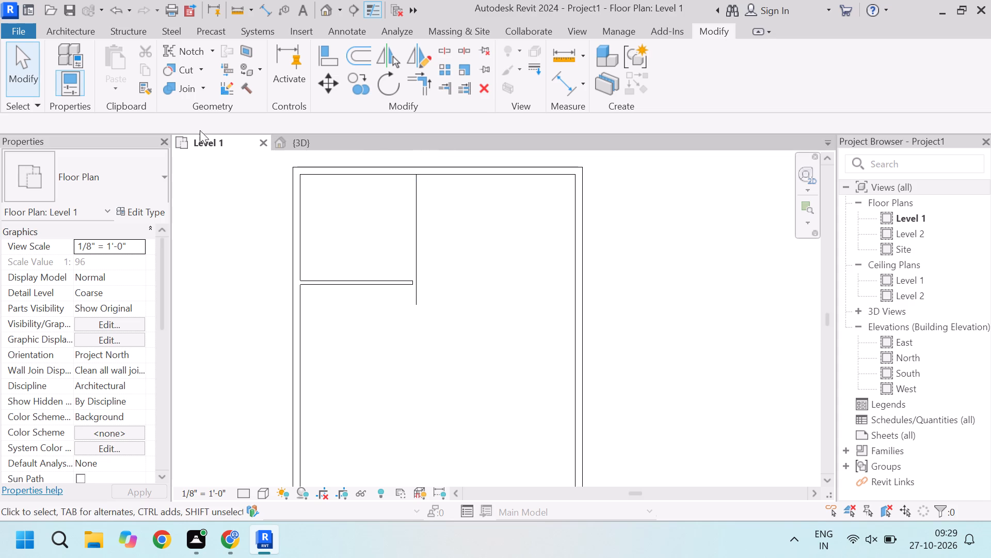
Set up the Wall tool with type Generic - 5", height up to Level 2 and location line Finish Face: Interior.
{"action": "key", "text": "w"}
{"action": "key", "text": "a"}
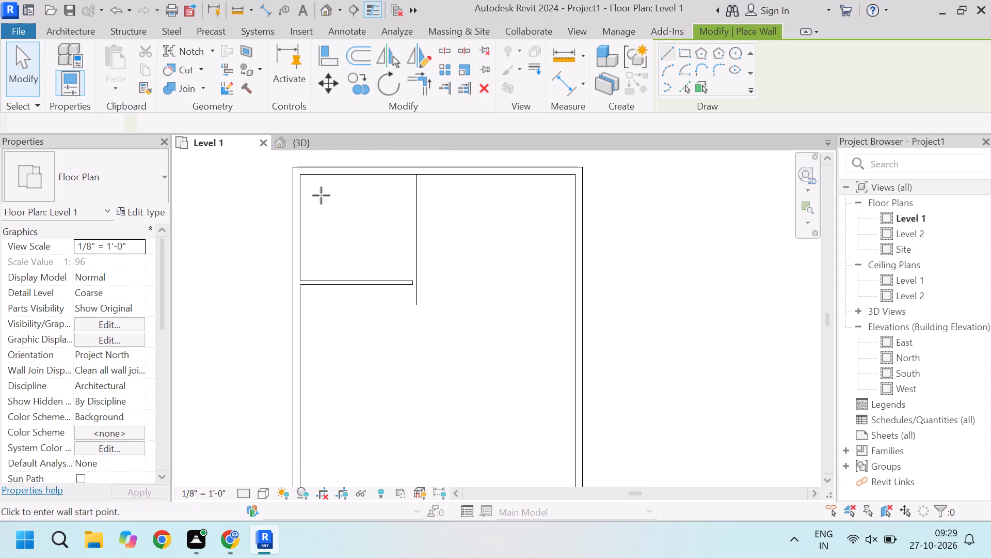
{"action": "left_click", "coordinate": [125, 167]}
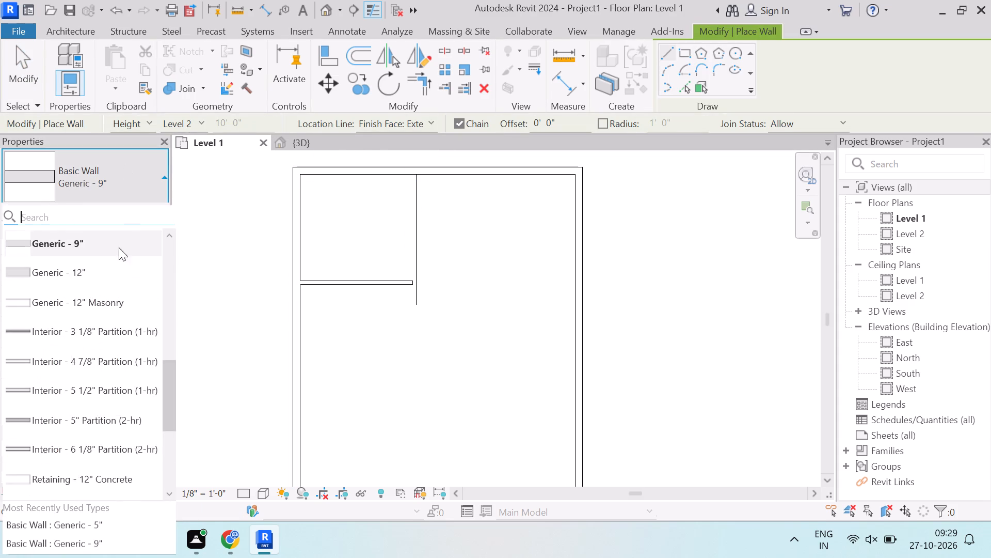
{"action": "scroll", "coordinate": [108, 328], "scroll_direction": "up", "scroll_amount": 3}
{"action": "left_click", "coordinate": [92, 336]}
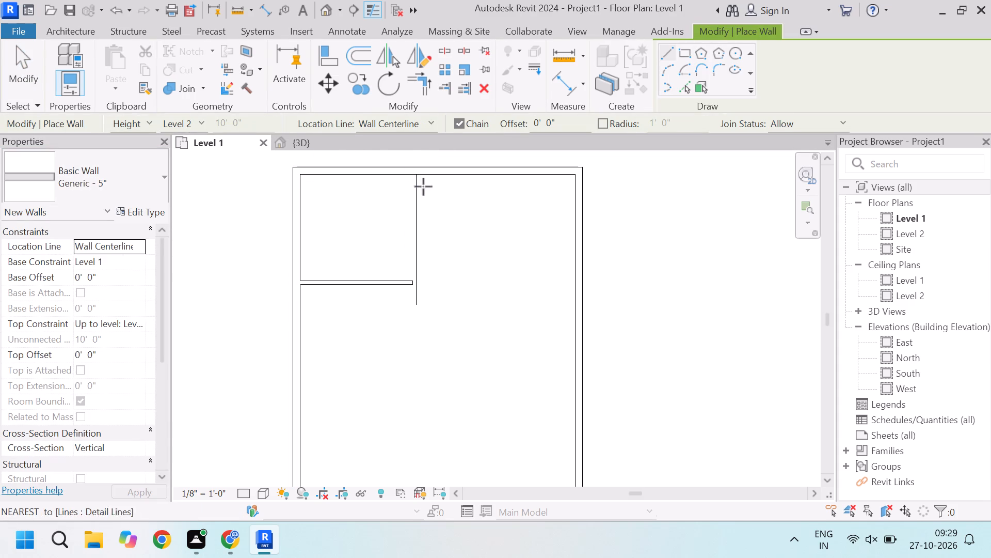
{"action": "left_click", "coordinate": [418, 180]}
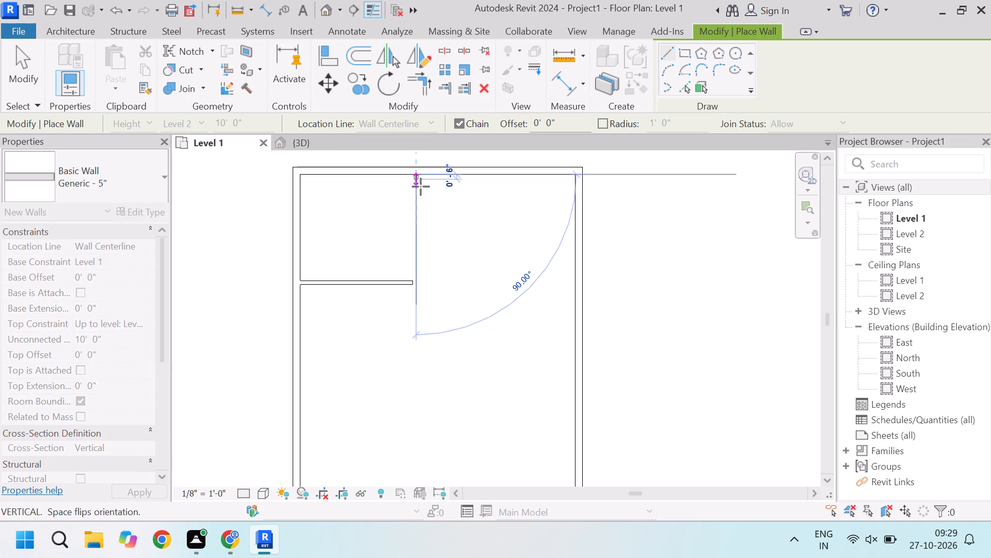
{"action": "key", "text": "Escape"}
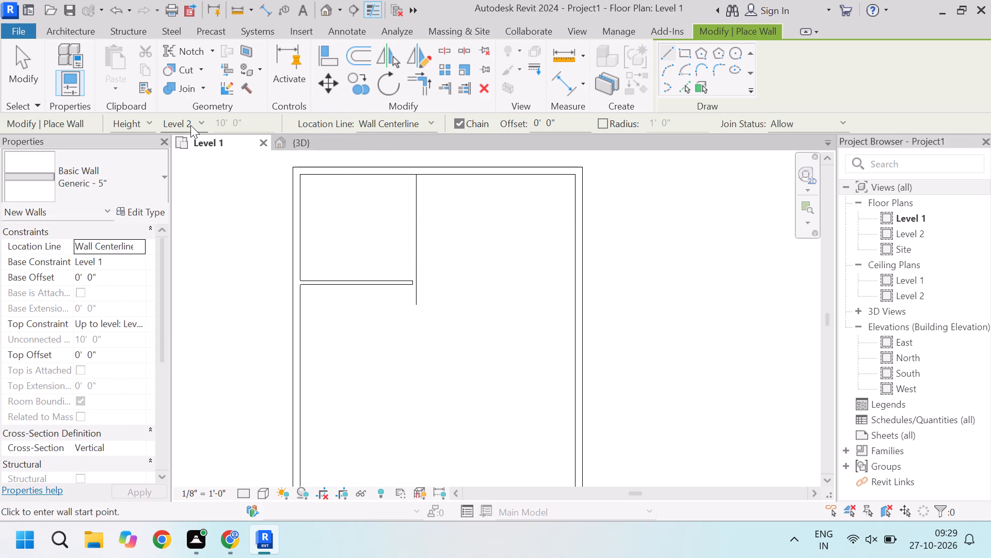
{"action": "left_click", "coordinate": [189, 125]}
{"action": "left_click", "coordinate": [195, 152]}
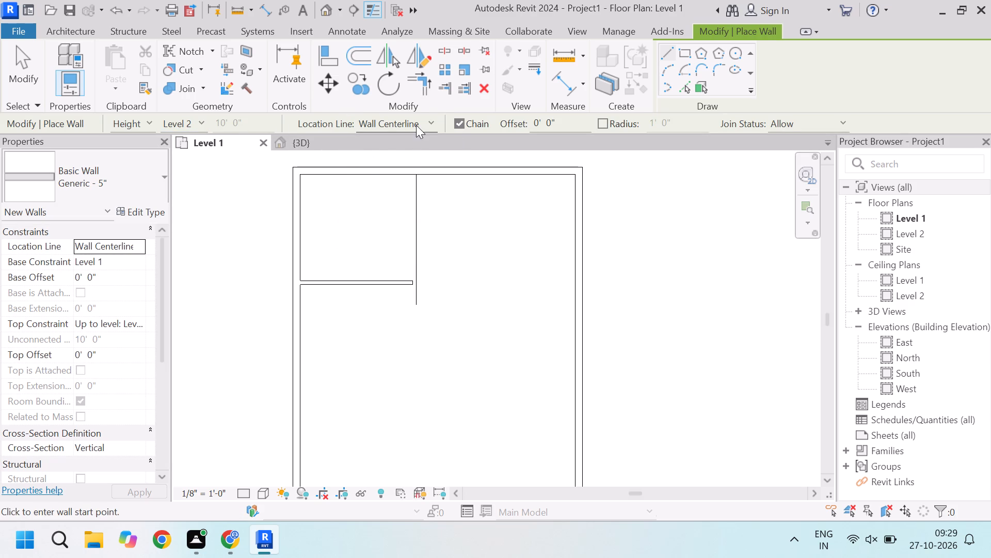
{"action": "left_click", "coordinate": [416, 125]}
{"action": "left_click", "coordinate": [416, 169]}
{"action": "left_click", "coordinate": [422, 175]}
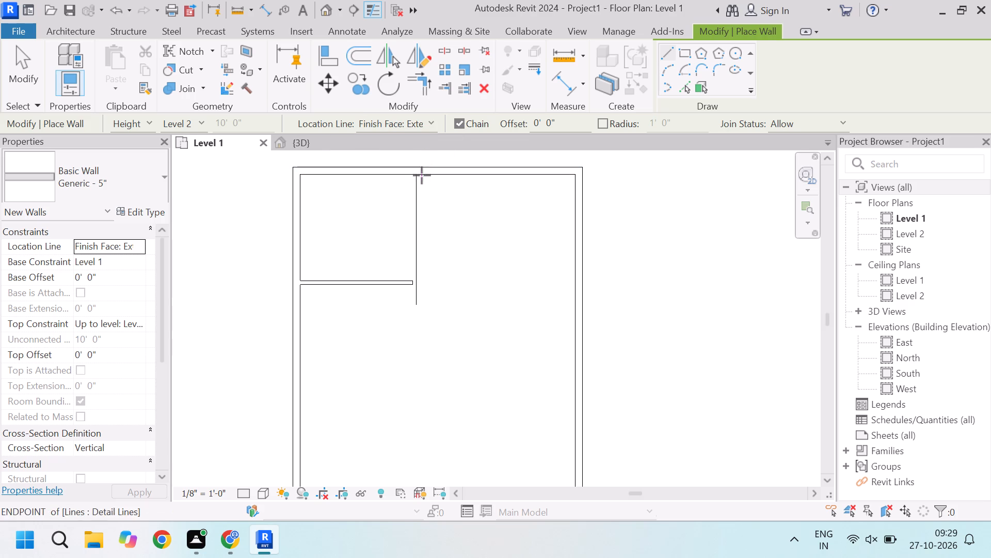
{"action": "key", "text": "Escape"}
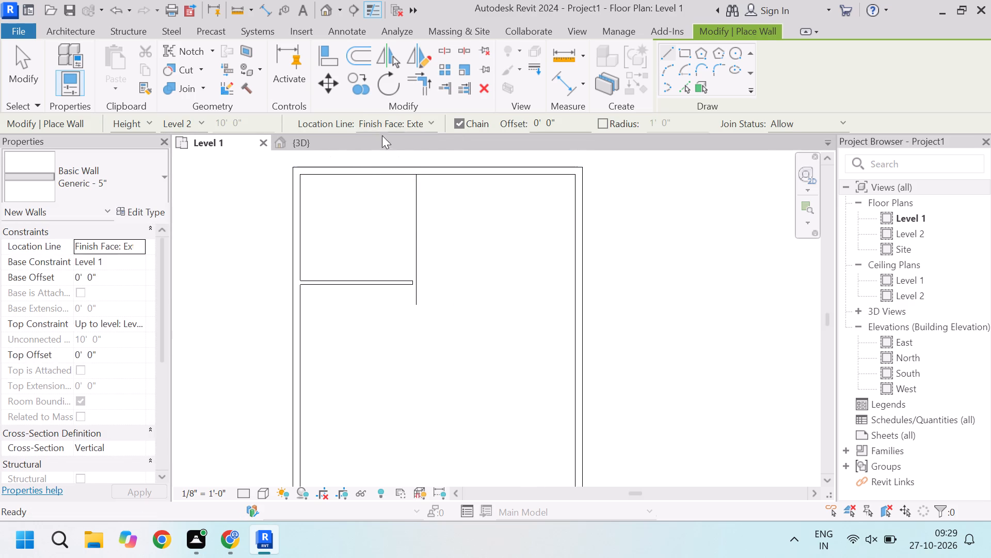
{"action": "left_click", "coordinate": [422, 118]}
{"action": "left_click", "coordinate": [411, 178]}
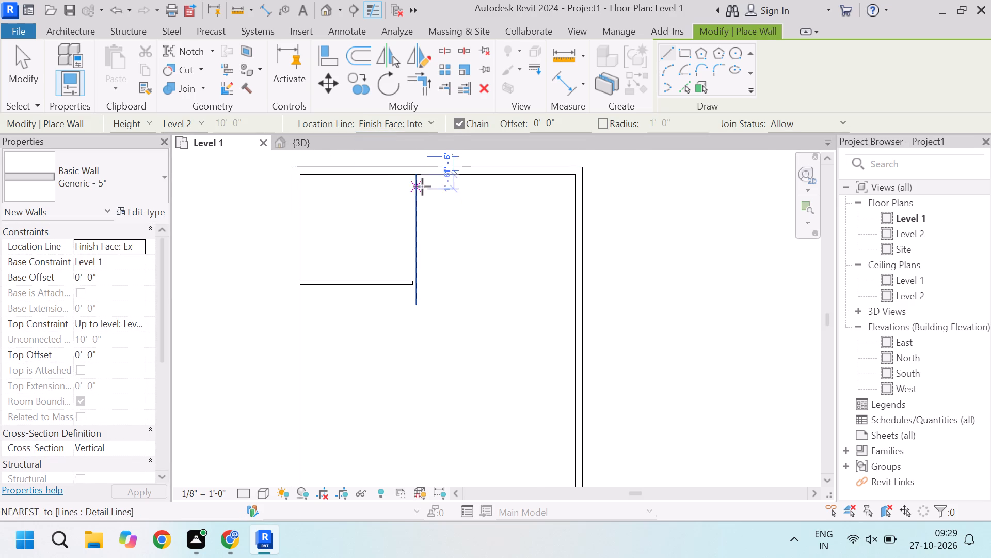
Draw chained partition walls from the vertical detail line's north end: 7' south, about 5' east, and back north to the north wall.
{"action": "left_click", "coordinate": [417, 176]}
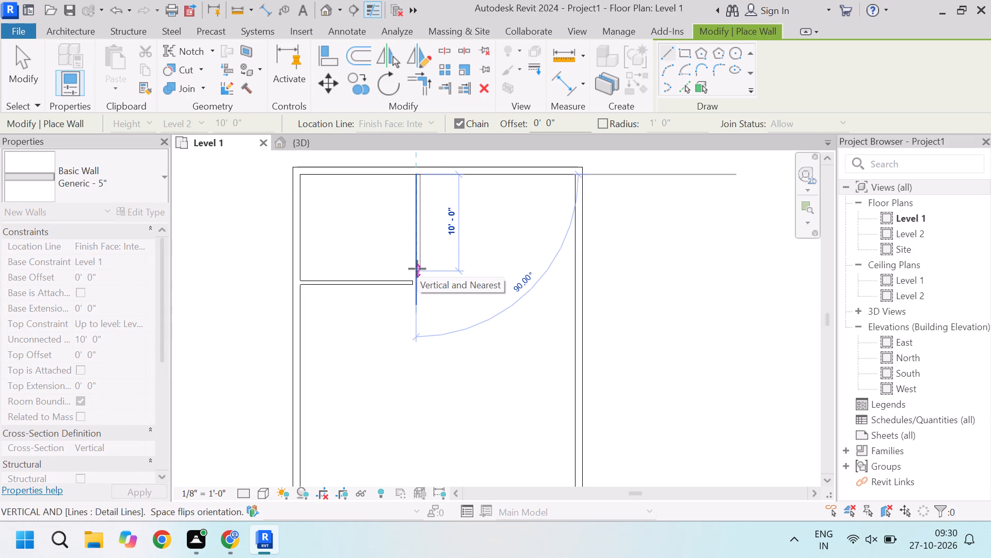
{"action": "key", "text": "7"}
{"action": "key", "text": "apostrophe"}
{"action": "key", "text": "Return"}
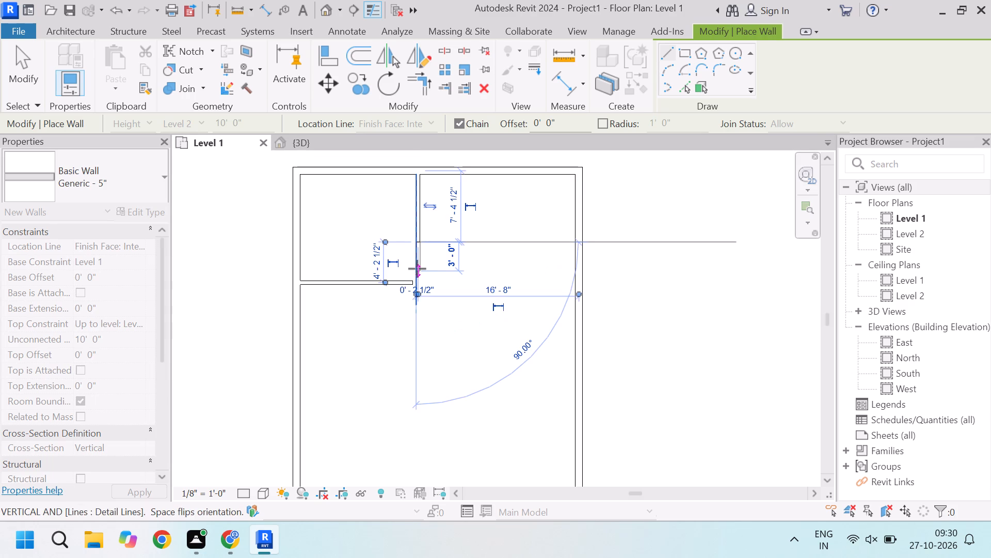
{"action": "left_click", "coordinate": [466, 241]}
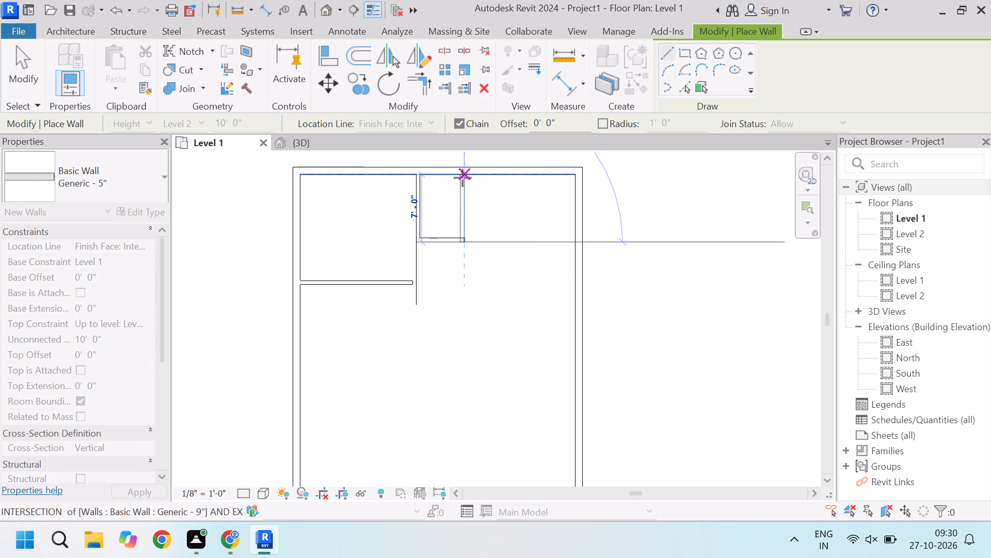
{"action": "left_click", "coordinate": [463, 179]}
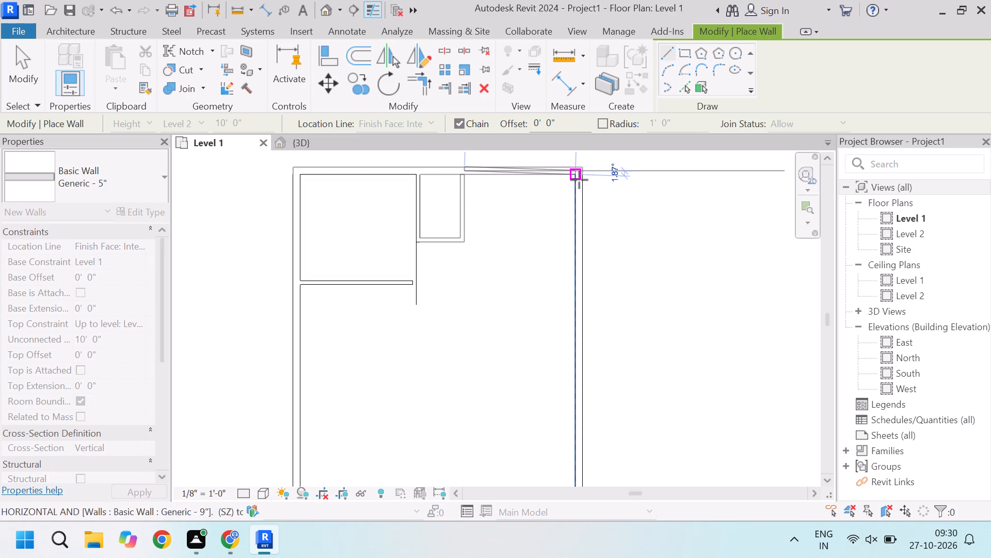
{"action": "scroll", "coordinate": [569, 176], "scroll_direction": "down", "scroll_amount": 3}
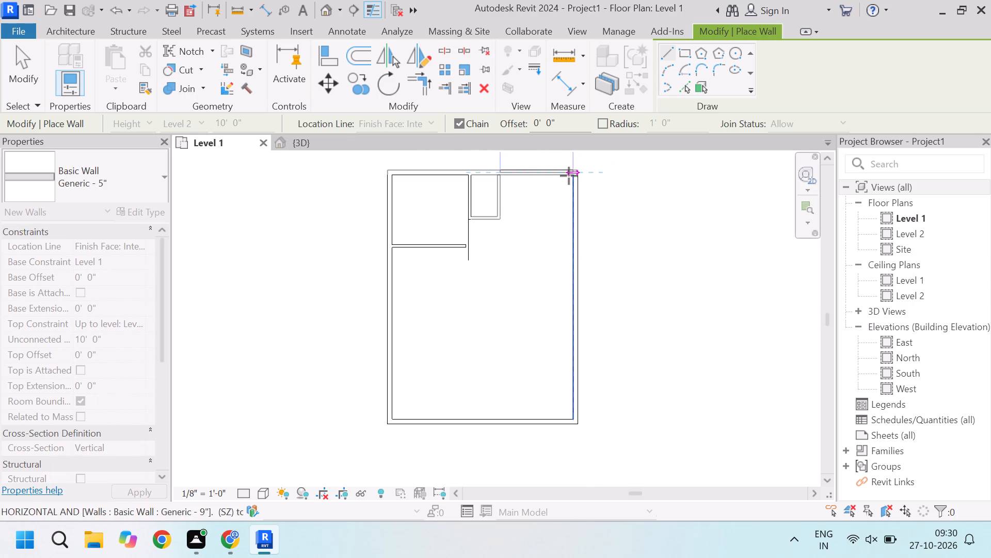
{"action": "scroll", "coordinate": [569, 176], "scroll_direction": "down", "scroll_amount": 11}
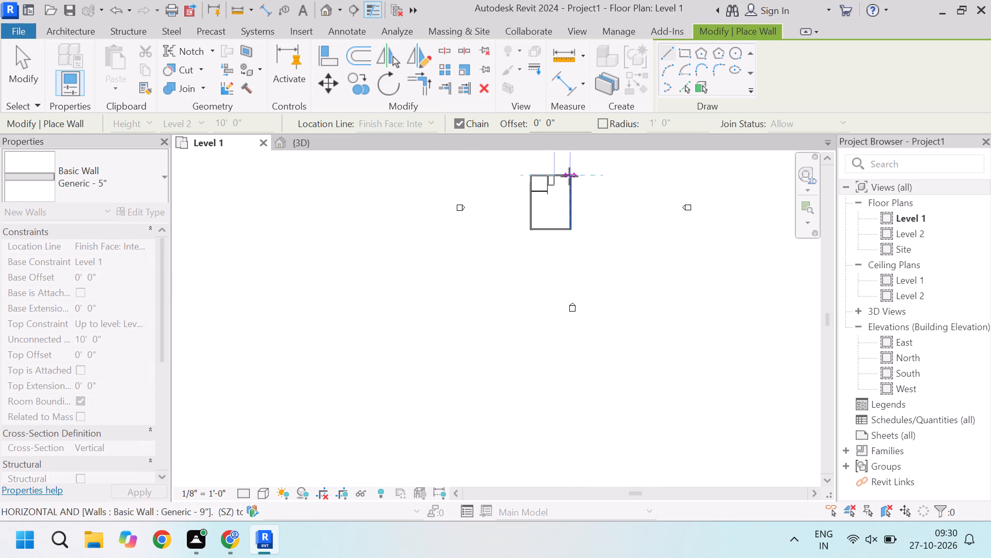
{"action": "scroll", "coordinate": [570, 176], "scroll_direction": "down", "scroll_amount": 7}
{"action": "scroll", "coordinate": [570, 176], "scroll_direction": "up", "scroll_amount": 4}
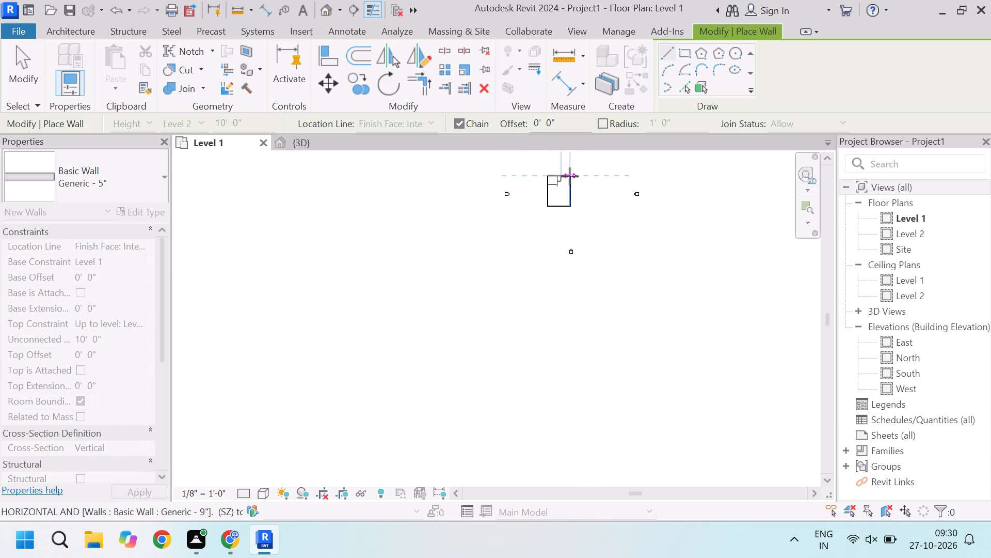
{"action": "scroll", "coordinate": [570, 176], "scroll_direction": "up", "scroll_amount": 20}
{"action": "scroll", "coordinate": [570, 176], "scroll_direction": "up", "scroll_amount": 1}
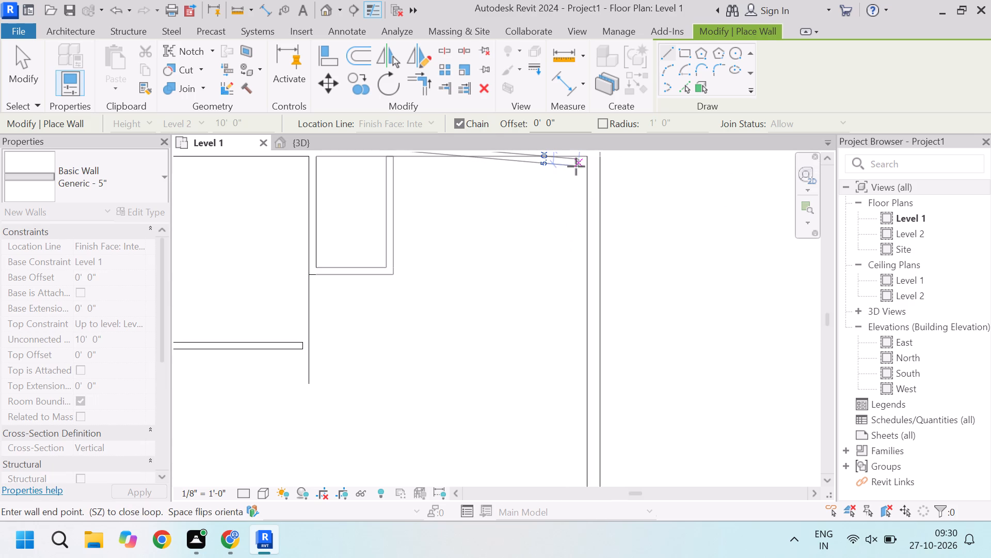
{"action": "scroll", "coordinate": [583, 159], "scroll_direction": "down", "scroll_amount": 8}
{"action": "key", "text": "Escape"}
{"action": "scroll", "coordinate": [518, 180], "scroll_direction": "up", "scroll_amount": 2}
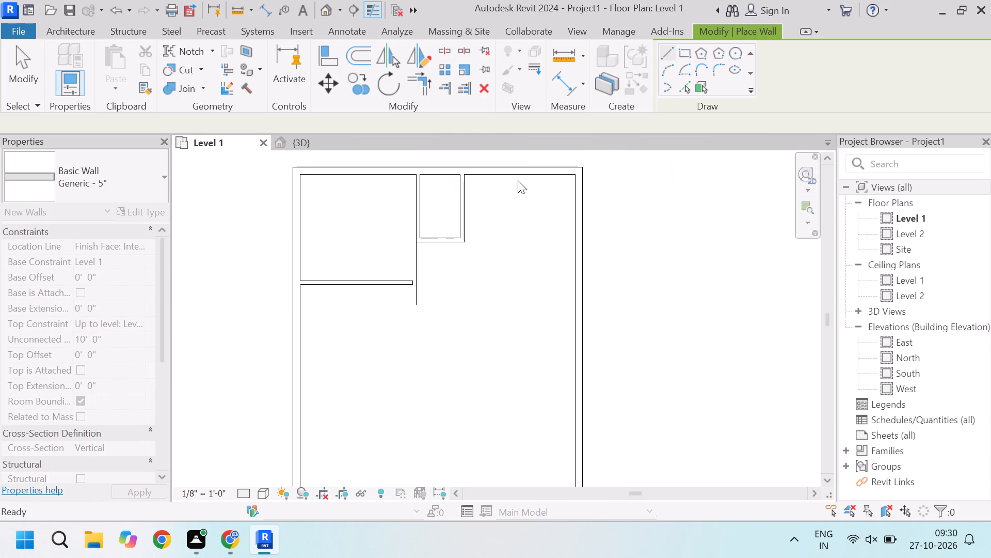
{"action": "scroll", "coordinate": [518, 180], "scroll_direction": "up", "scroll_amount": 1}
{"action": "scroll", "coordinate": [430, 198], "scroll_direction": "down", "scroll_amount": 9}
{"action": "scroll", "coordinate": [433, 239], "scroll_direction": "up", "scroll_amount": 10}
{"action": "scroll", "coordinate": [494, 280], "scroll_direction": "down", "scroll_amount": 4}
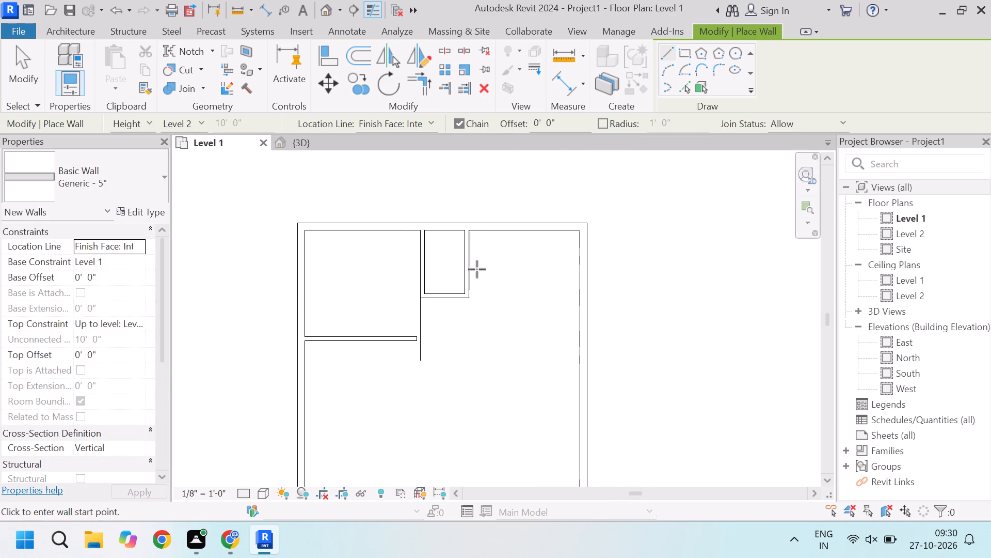
Draw chained Generic - 5" walls from the east wall, level with the existing western partition, west to the closet's east side and 4' north to its corner.
{"action": "scroll", "coordinate": [480, 238], "scroll_direction": "up", "scroll_amount": 4}
{"action": "scroll", "coordinate": [514, 272], "scroll_direction": "down", "scroll_amount": 9}
{"action": "scroll", "coordinate": [457, 310], "scroll_direction": "up", "scroll_amount": 4}
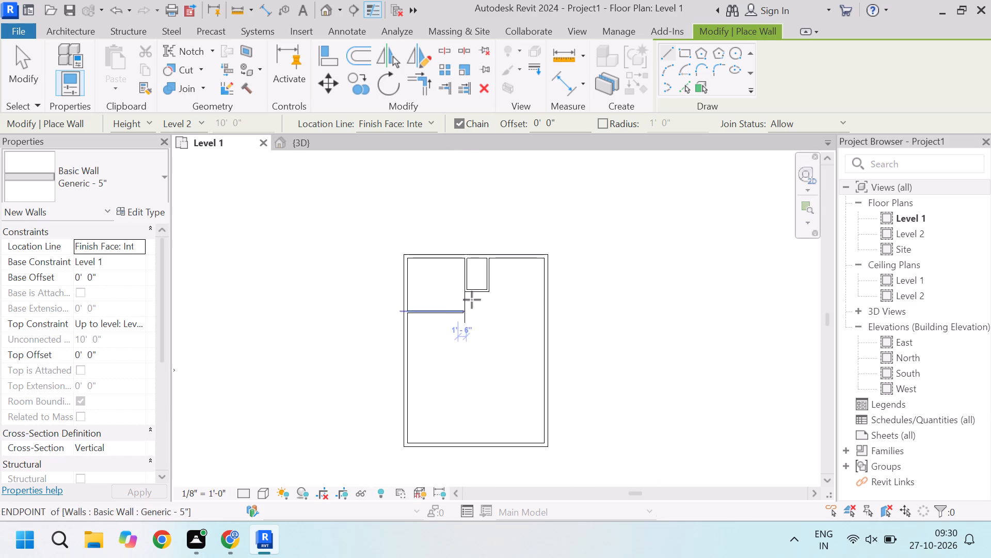
{"action": "scroll", "coordinate": [472, 300], "scroll_direction": "up", "scroll_amount": 1}
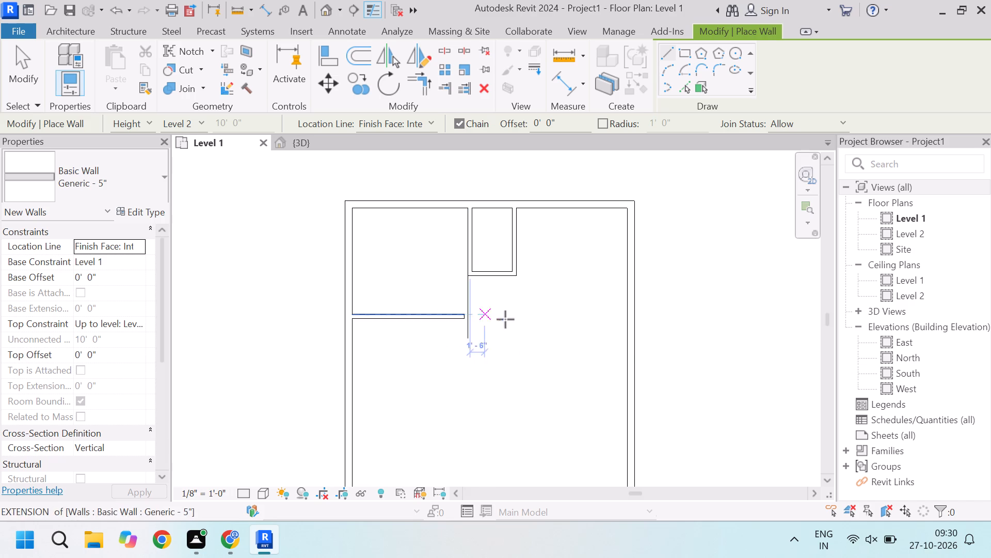
{"action": "left_click", "coordinate": [626, 314]}
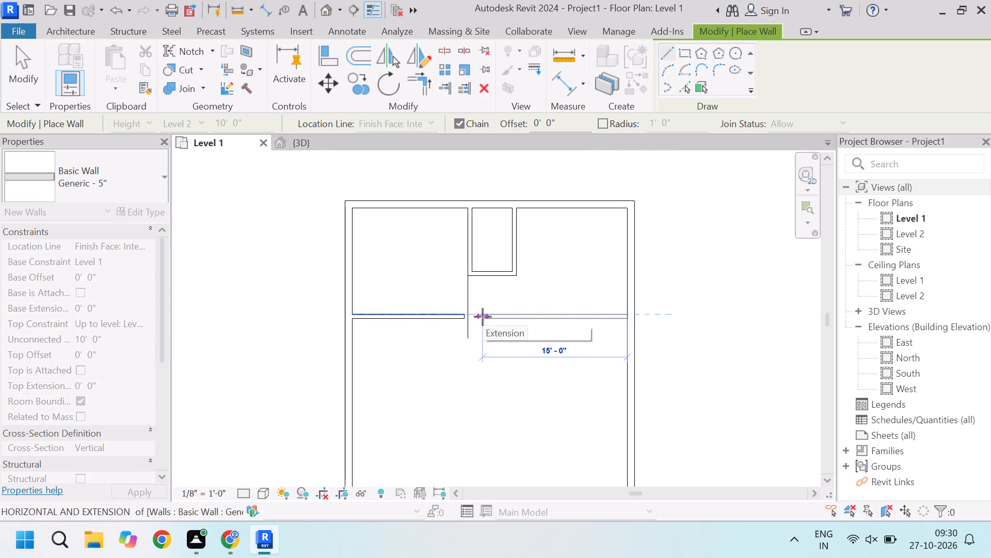
{"action": "left_click", "coordinate": [517, 313]}
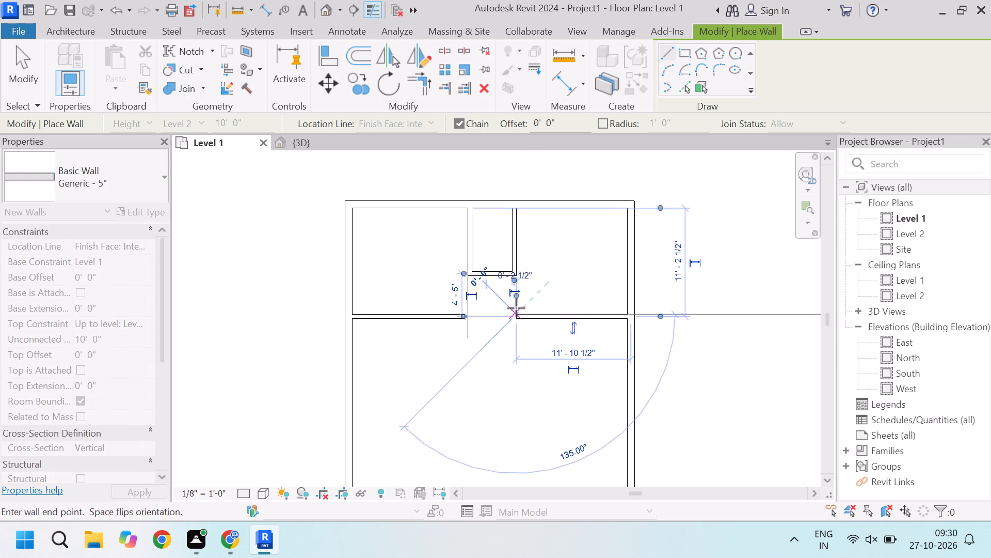
{"action": "left_click", "coordinate": [517, 278]}
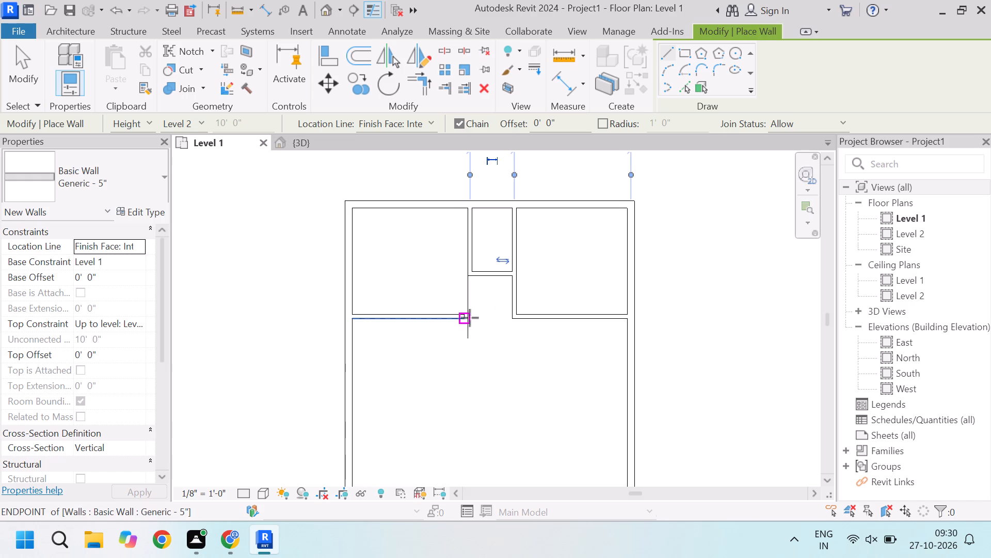
Draw a Generic - 5" wall from the closet's southwest corner south along the detail line to the level of the western partition's south face.
{"action": "left_click", "coordinate": [467, 276]}
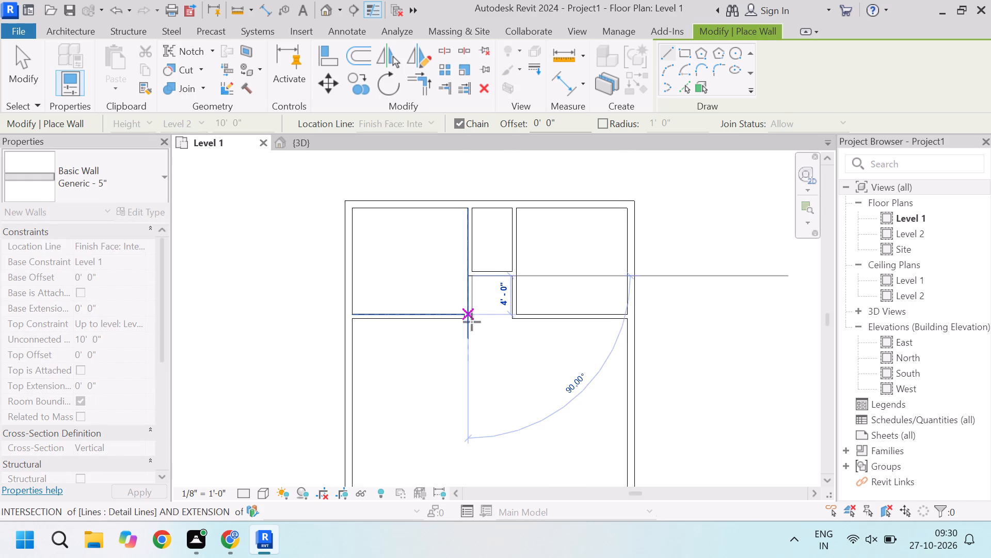
{"action": "left_click", "coordinate": [469, 318]}
{"action": "scroll", "coordinate": [466, 320], "scroll_direction": "up", "scroll_amount": 5}
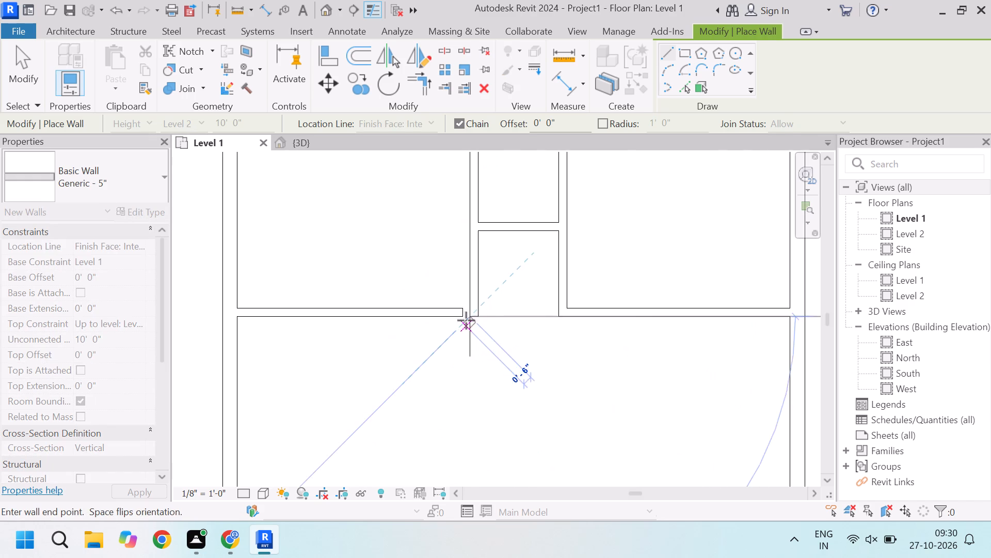
{"action": "scroll", "coordinate": [465, 314], "scroll_direction": "up", "scroll_amount": 6}
{"action": "key", "text": "Escape"}
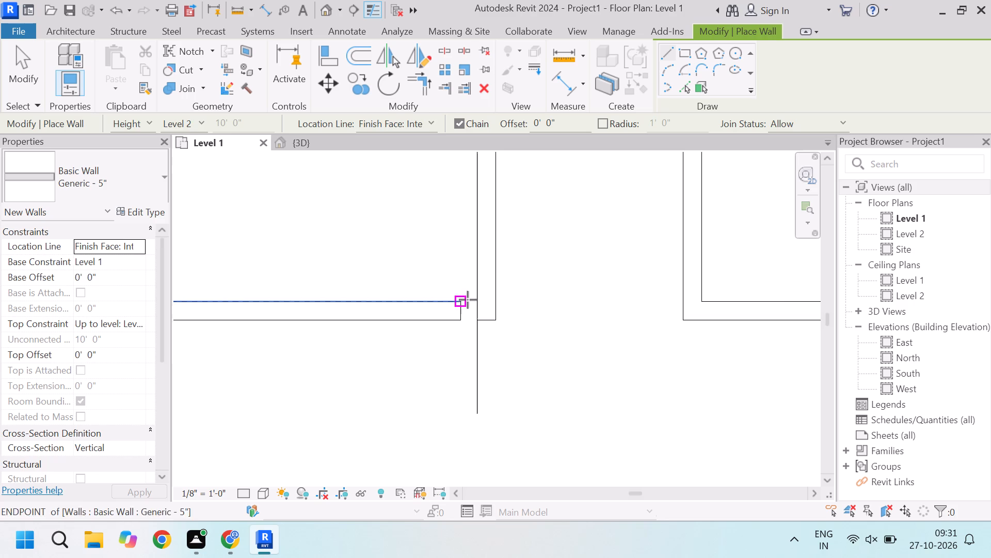
Draw a short Generic - 5" wall closing the gap between the western partition's east end and the new vertical wall.
{"action": "left_click", "coordinate": [468, 300]}
{"action": "key", "text": "Escape"}
{"action": "left_click", "coordinate": [462, 299]}
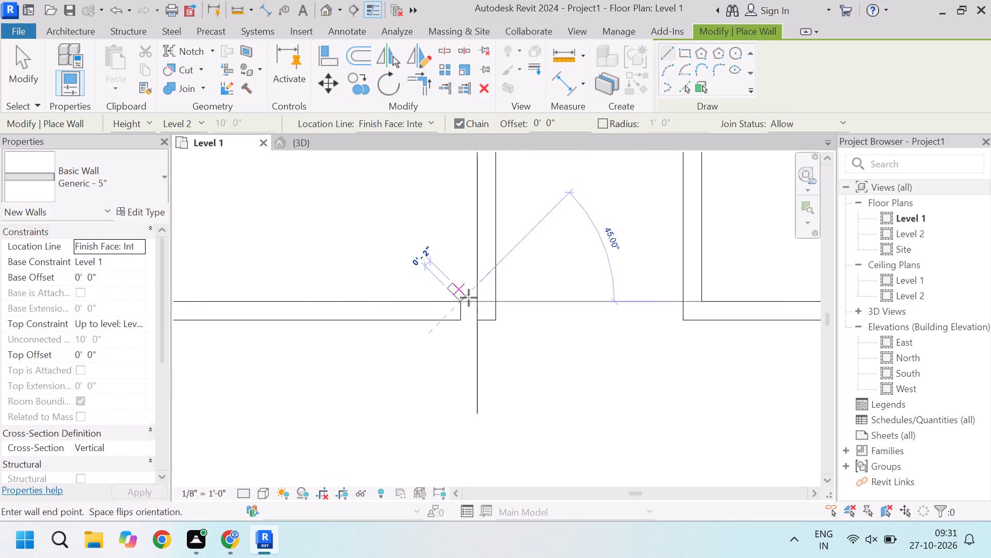
{"action": "key", "text": "Escape"}
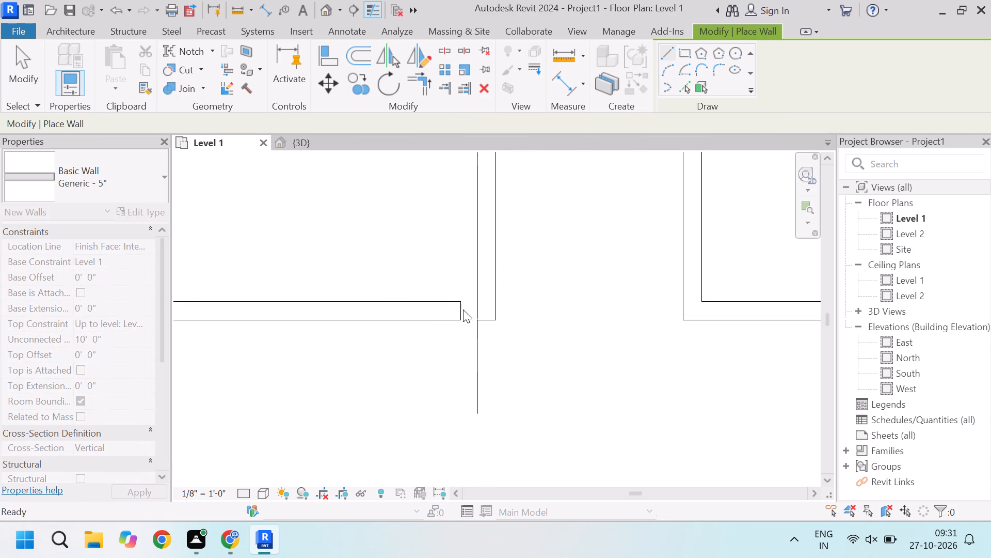
{"action": "left_click", "coordinate": [461, 324]}
{"action": "left_click", "coordinate": [475, 321]}
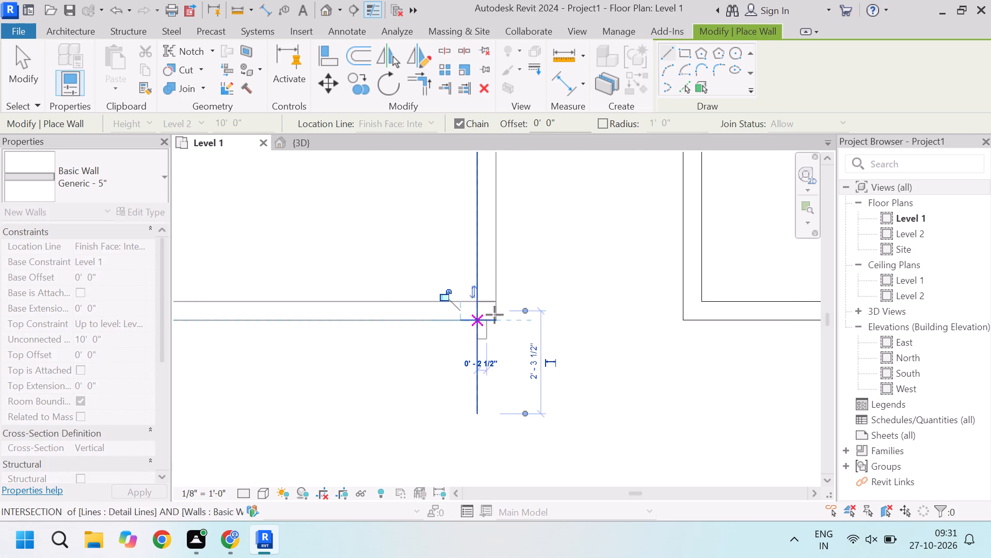
{"action": "key", "text": "Escape"}
{"action": "scroll", "coordinate": [475, 300], "scroll_direction": "down", "scroll_amount": 4}
{"action": "scroll", "coordinate": [474, 307], "scroll_direction": "up", "scroll_amount": 4}
{"action": "scroll", "coordinate": [488, 321], "scroll_direction": "down", "scroll_amount": 3}
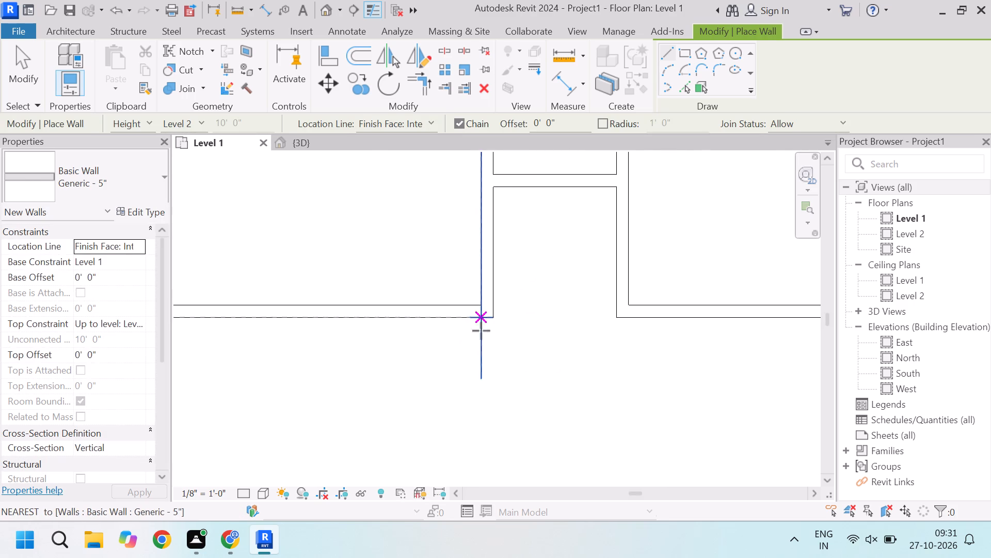
Delete the vertical detail line projecting south beyond the northwest room's corner.
{"action": "key", "text": "Escape"}
{"action": "key", "text": "Escape"}
{"action": "left_click", "coordinate": [481, 337]}
{"action": "key", "text": "Delete"}
{"action": "scroll", "coordinate": [481, 337], "scroll_direction": "down", "scroll_amount": 6}
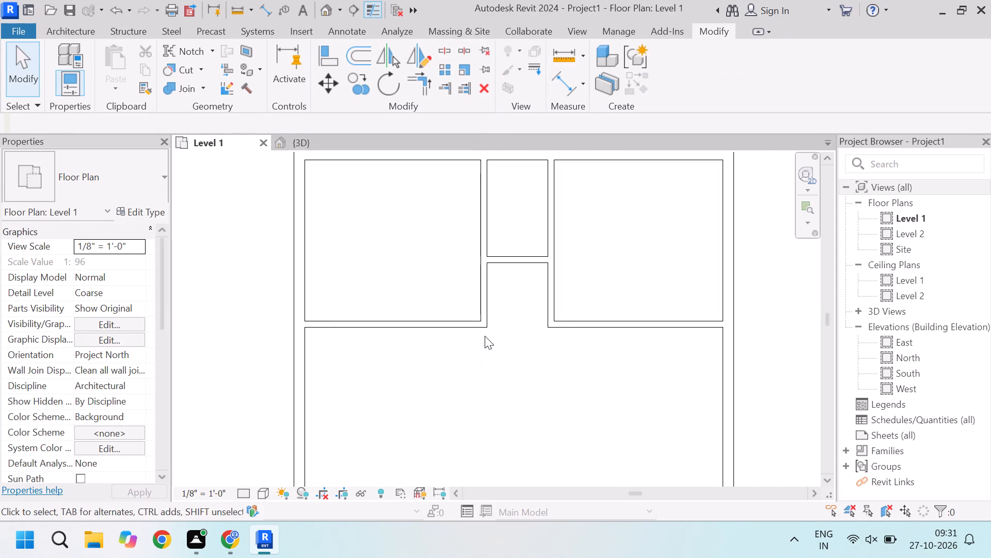
{"action": "scroll", "coordinate": [487, 335], "scroll_direction": "down", "scroll_amount": 5}
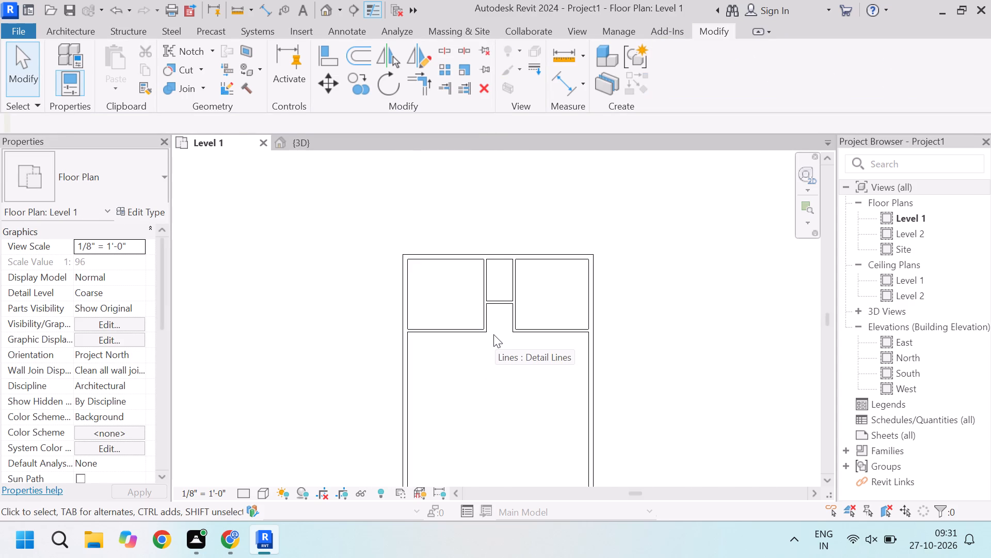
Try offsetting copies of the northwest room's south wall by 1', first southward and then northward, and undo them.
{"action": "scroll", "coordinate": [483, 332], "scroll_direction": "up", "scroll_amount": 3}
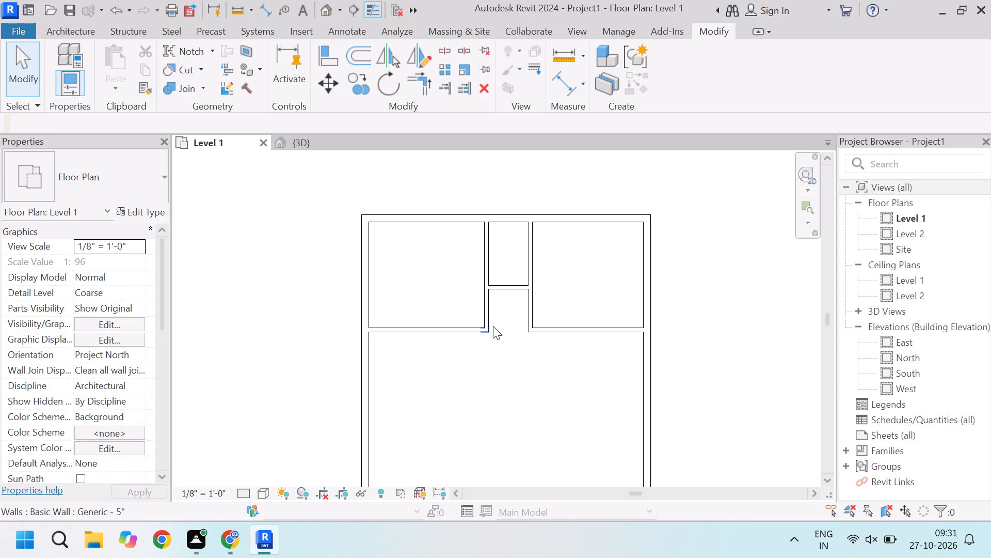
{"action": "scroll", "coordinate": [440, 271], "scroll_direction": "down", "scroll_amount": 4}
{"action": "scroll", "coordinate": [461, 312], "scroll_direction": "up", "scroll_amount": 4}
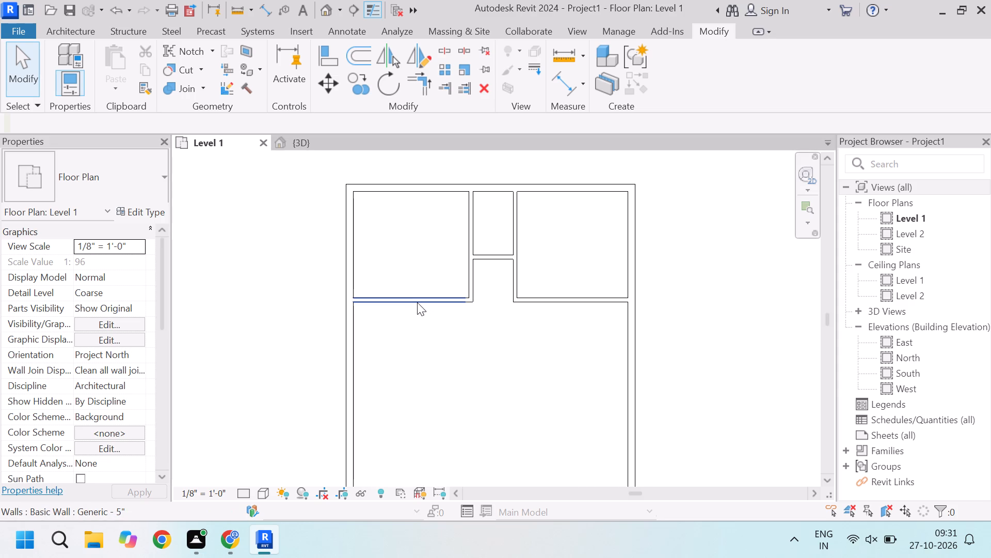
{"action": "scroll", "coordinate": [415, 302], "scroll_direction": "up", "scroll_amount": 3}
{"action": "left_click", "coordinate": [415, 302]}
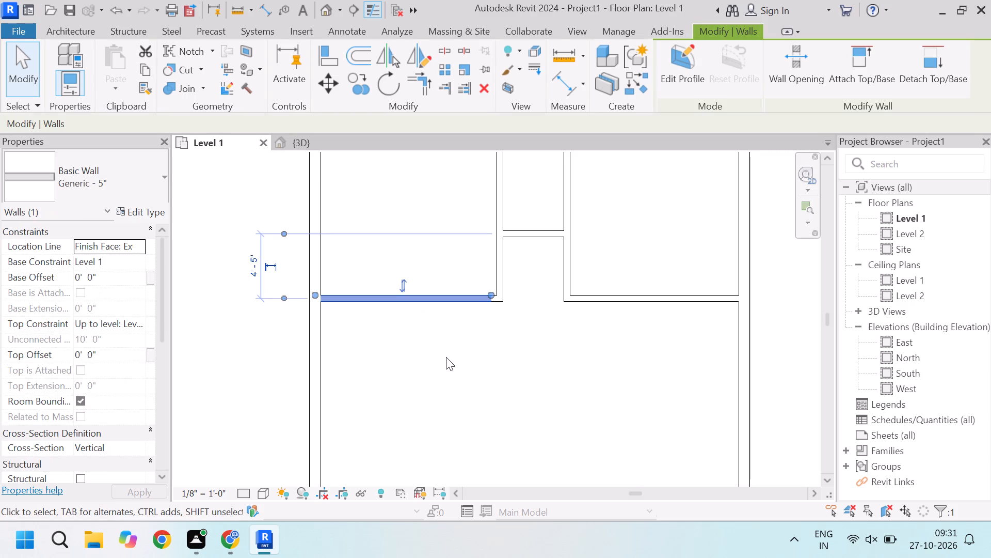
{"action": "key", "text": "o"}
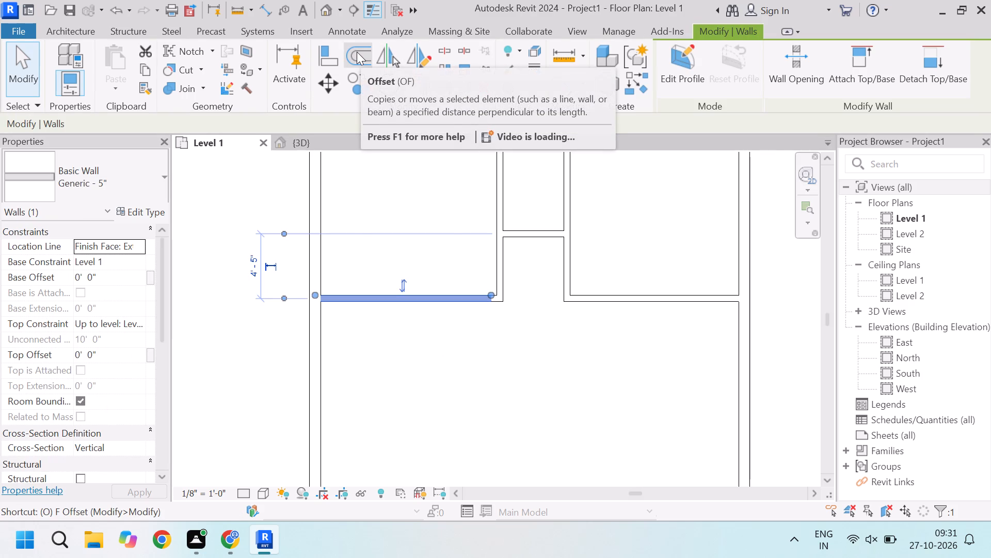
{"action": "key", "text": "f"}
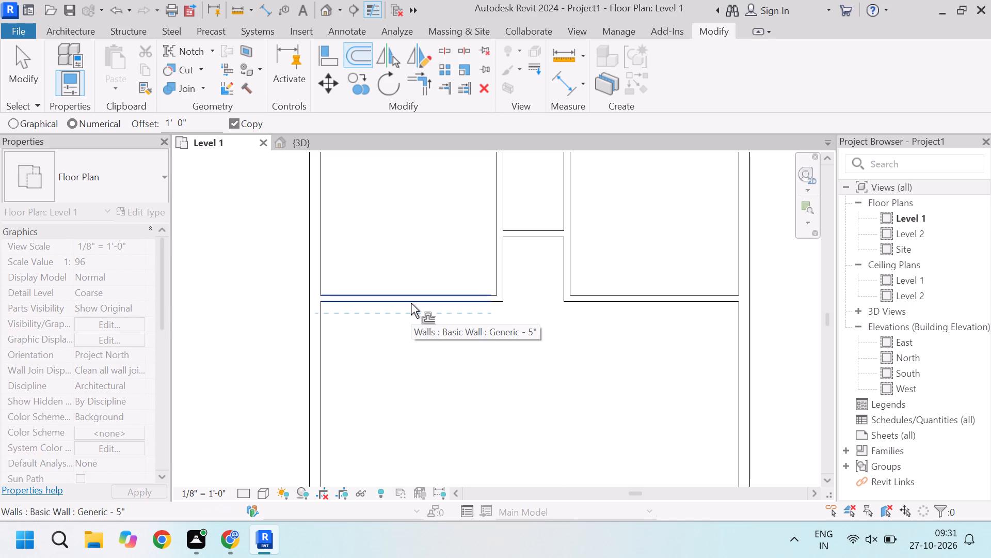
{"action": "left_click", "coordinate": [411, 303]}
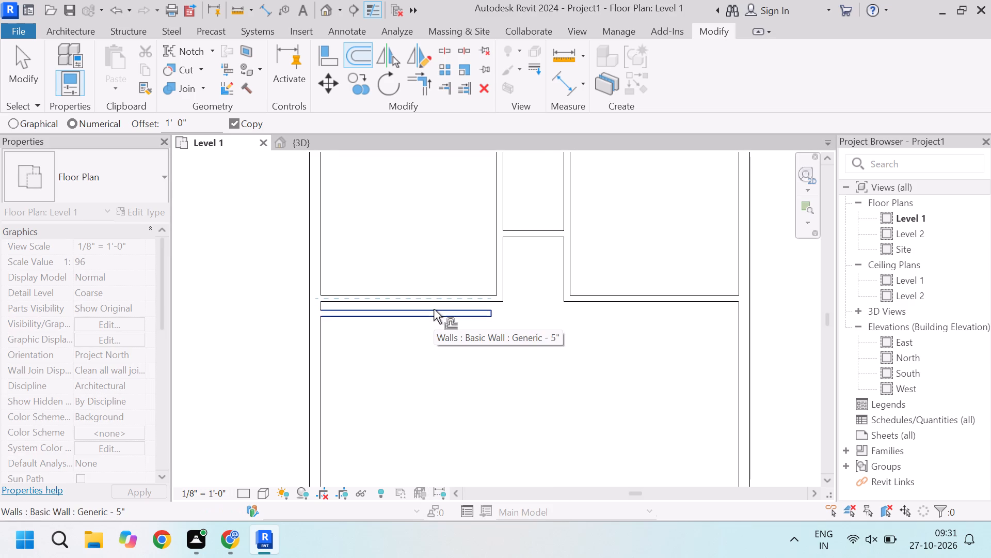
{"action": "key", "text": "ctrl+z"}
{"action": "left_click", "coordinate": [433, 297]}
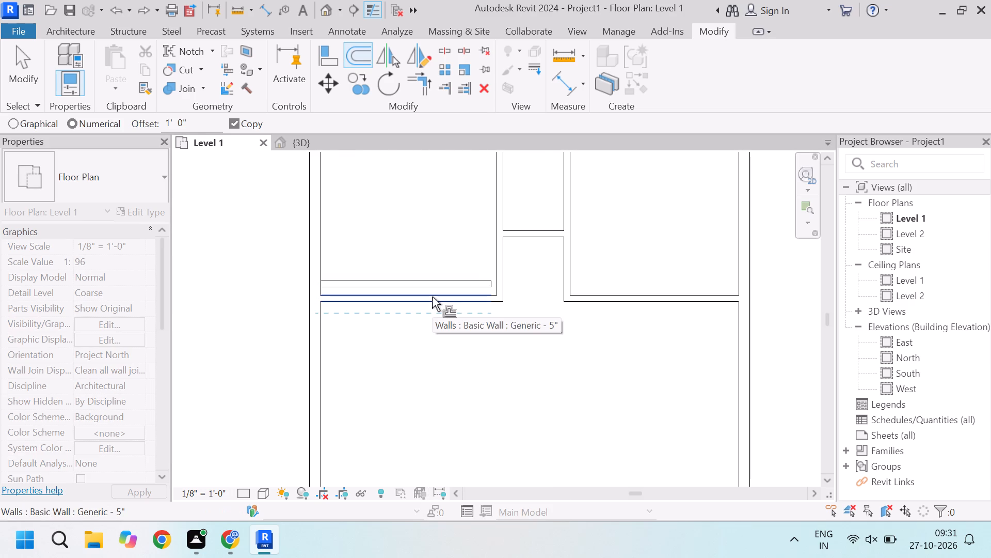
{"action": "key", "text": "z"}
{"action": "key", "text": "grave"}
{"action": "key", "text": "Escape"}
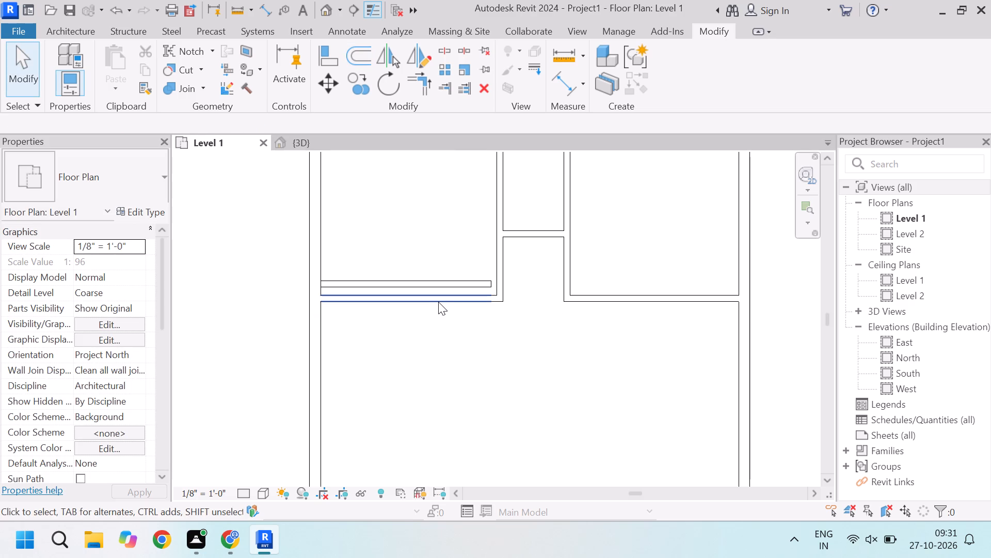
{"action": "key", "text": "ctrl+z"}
Start the Offset command with Copy enabled for the northwest room's south wall.
{"action": "left_click", "coordinate": [438, 302]}
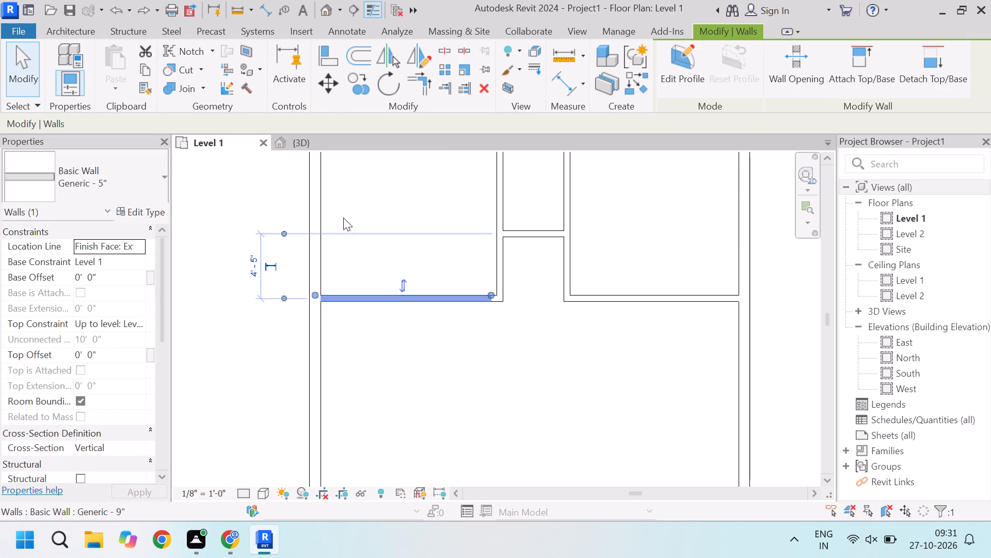
{"action": "key", "text": "o"}
{"action": "key", "text": "f"}
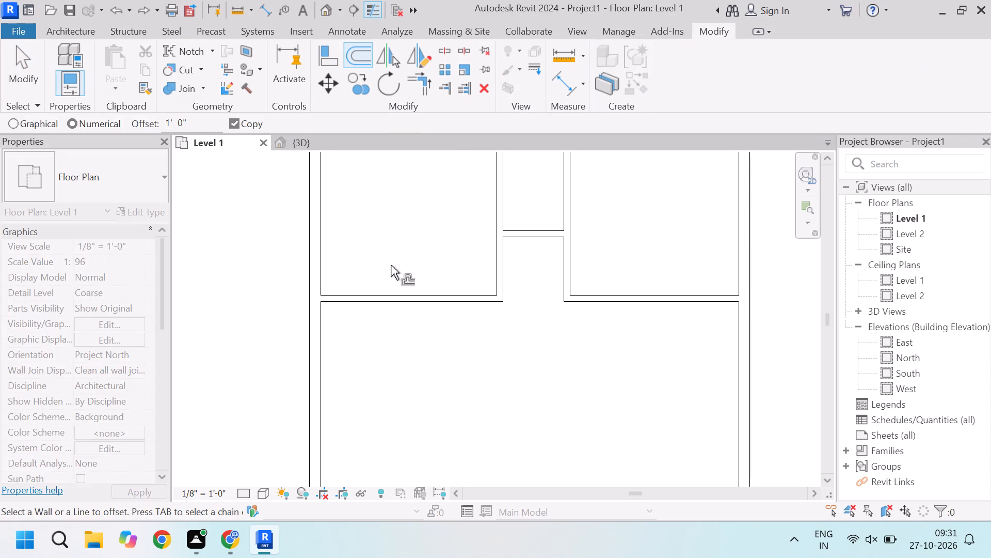
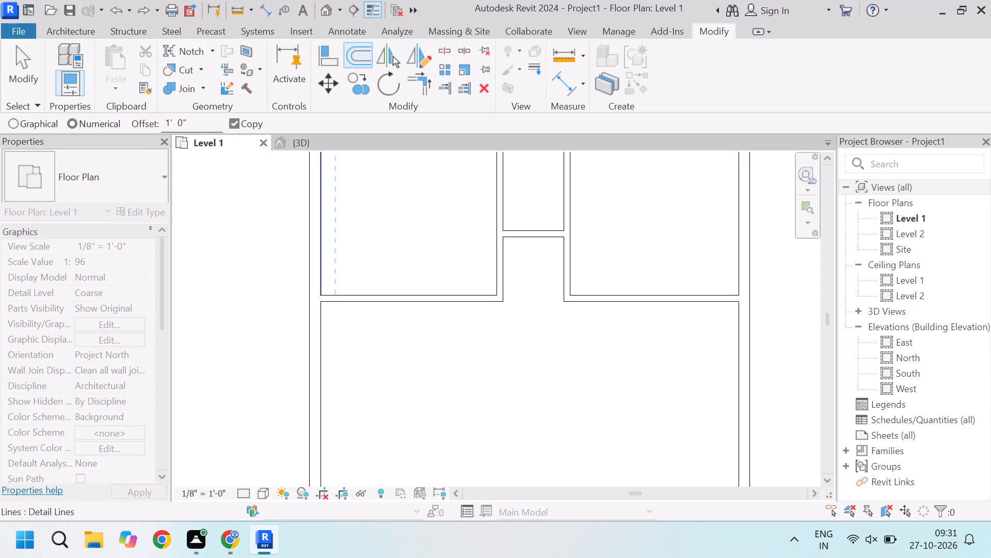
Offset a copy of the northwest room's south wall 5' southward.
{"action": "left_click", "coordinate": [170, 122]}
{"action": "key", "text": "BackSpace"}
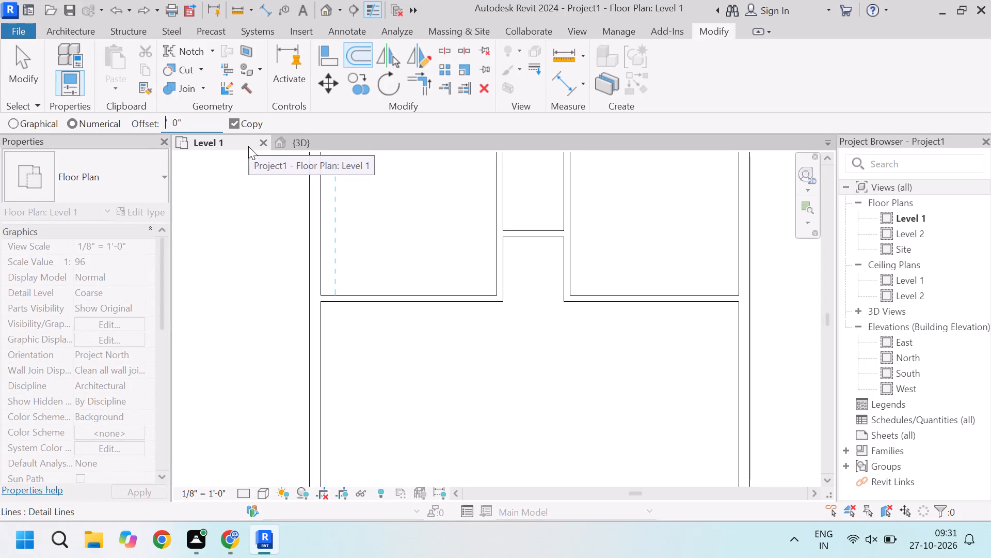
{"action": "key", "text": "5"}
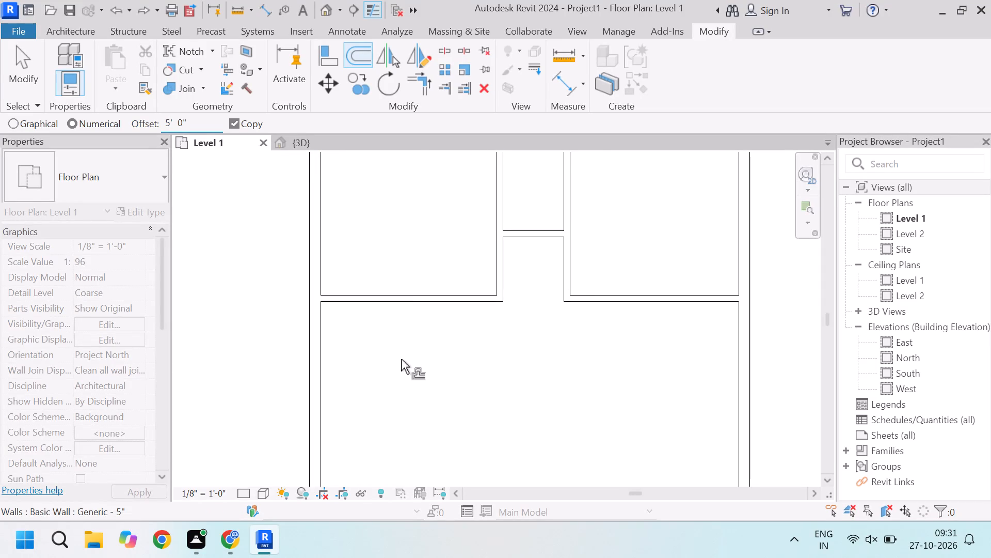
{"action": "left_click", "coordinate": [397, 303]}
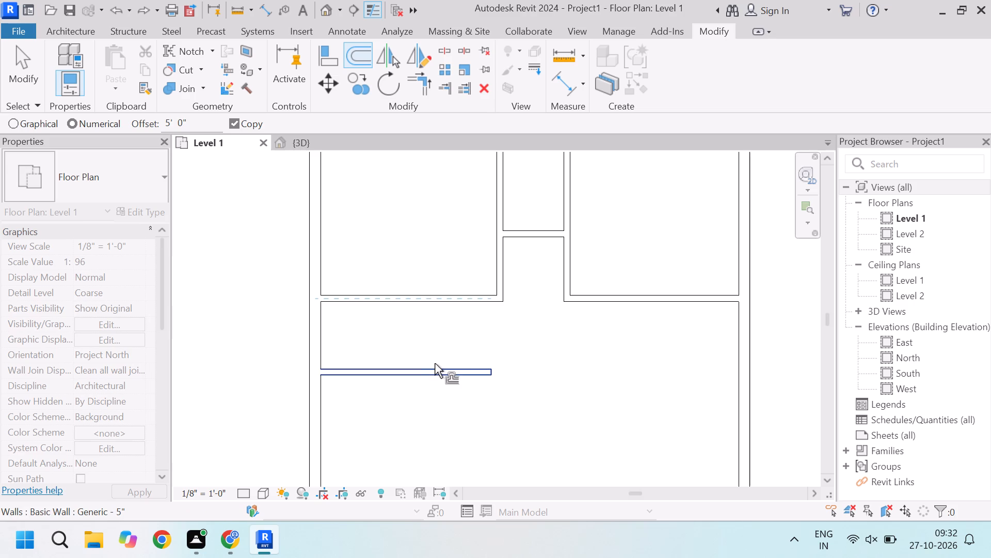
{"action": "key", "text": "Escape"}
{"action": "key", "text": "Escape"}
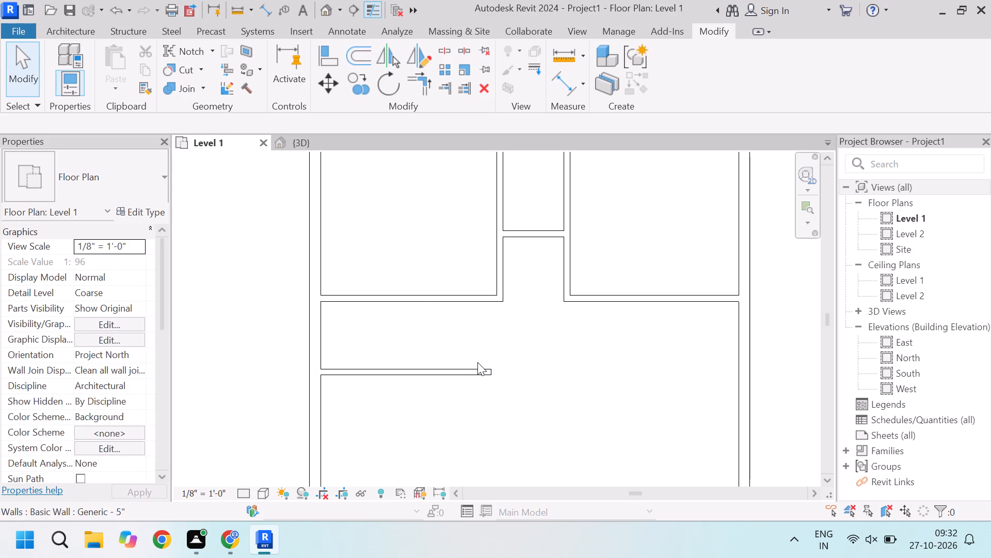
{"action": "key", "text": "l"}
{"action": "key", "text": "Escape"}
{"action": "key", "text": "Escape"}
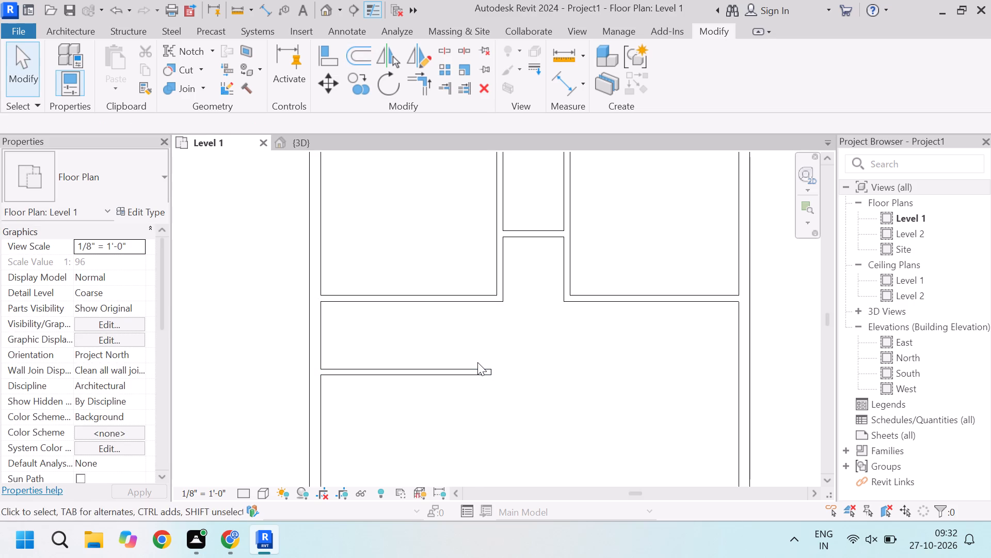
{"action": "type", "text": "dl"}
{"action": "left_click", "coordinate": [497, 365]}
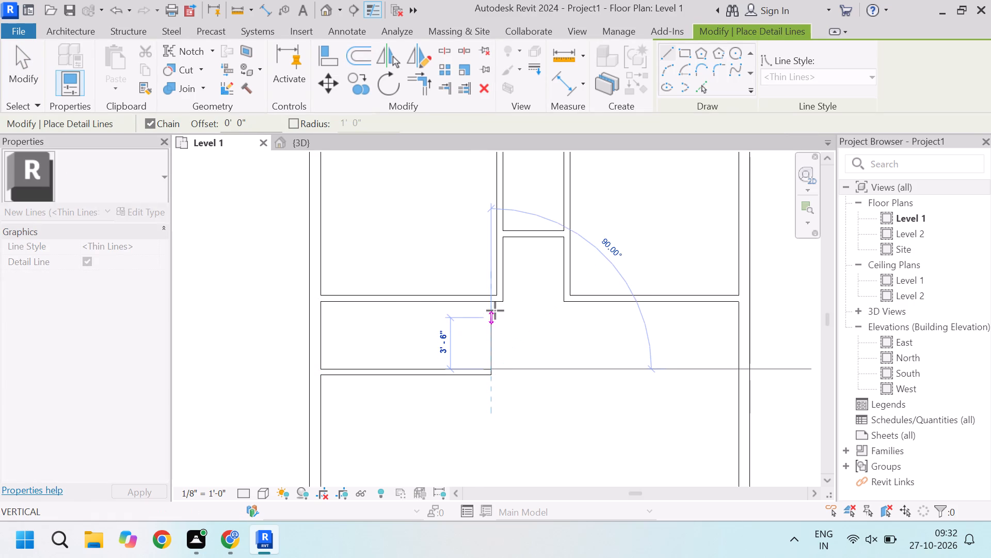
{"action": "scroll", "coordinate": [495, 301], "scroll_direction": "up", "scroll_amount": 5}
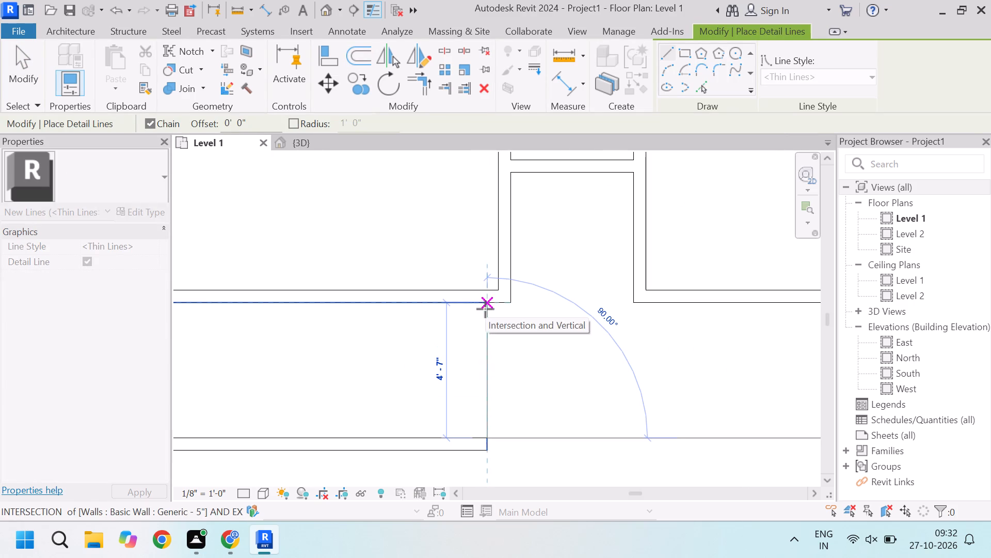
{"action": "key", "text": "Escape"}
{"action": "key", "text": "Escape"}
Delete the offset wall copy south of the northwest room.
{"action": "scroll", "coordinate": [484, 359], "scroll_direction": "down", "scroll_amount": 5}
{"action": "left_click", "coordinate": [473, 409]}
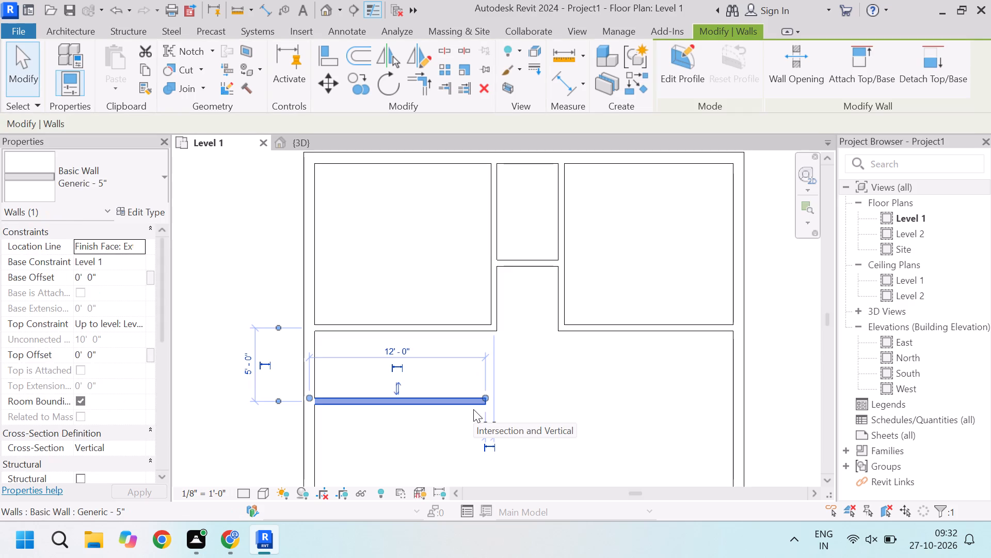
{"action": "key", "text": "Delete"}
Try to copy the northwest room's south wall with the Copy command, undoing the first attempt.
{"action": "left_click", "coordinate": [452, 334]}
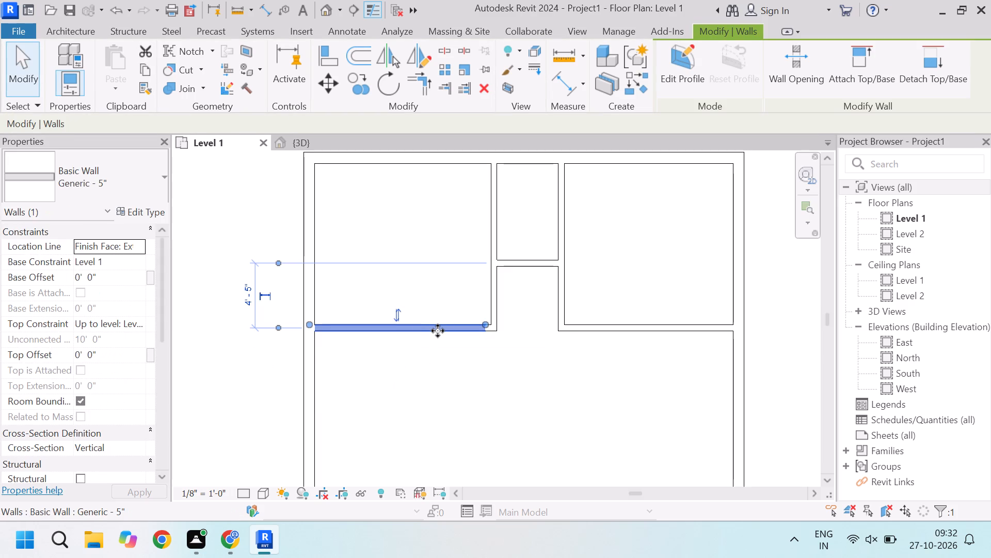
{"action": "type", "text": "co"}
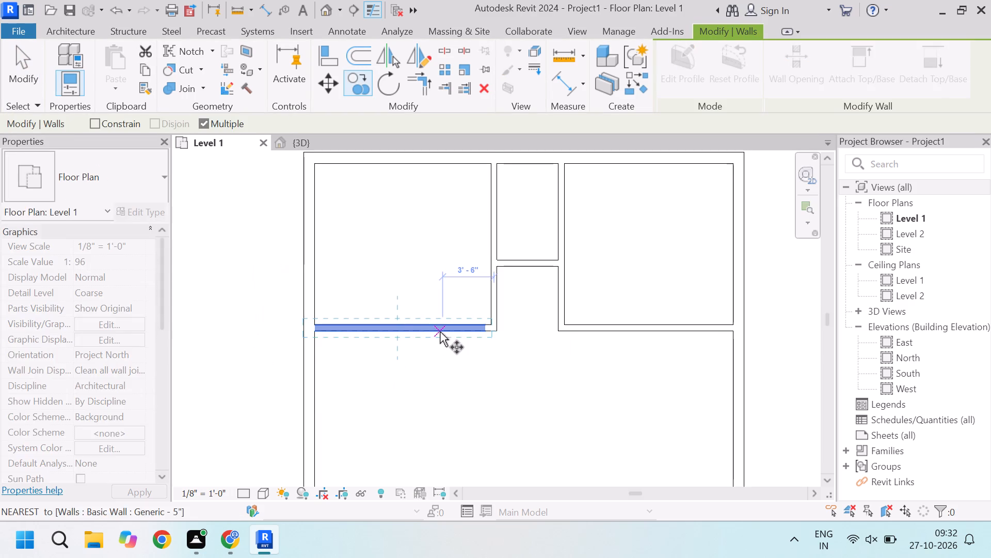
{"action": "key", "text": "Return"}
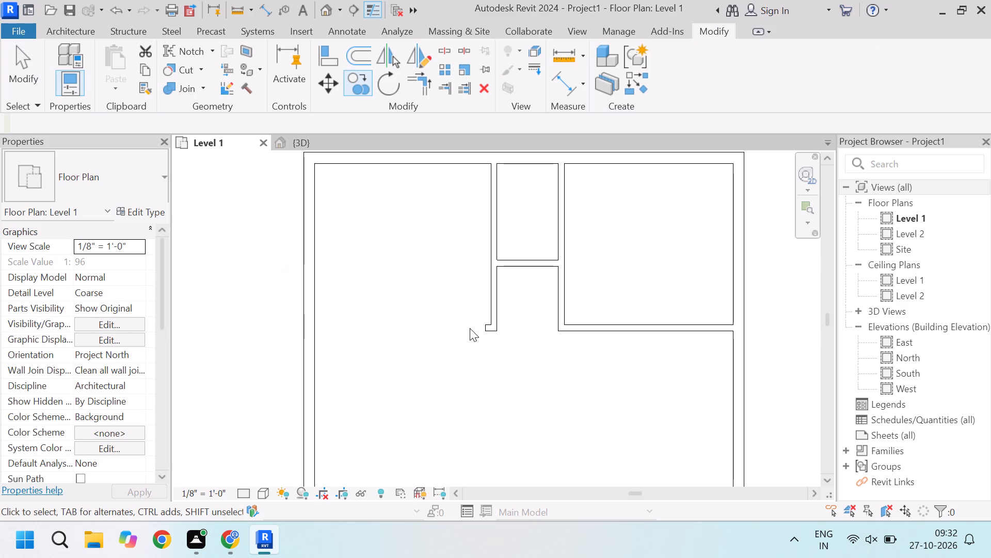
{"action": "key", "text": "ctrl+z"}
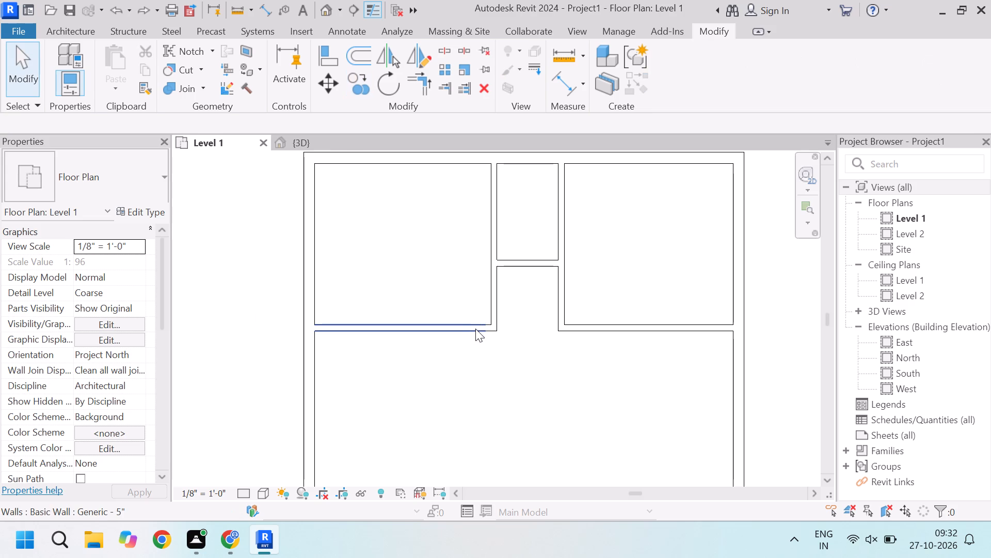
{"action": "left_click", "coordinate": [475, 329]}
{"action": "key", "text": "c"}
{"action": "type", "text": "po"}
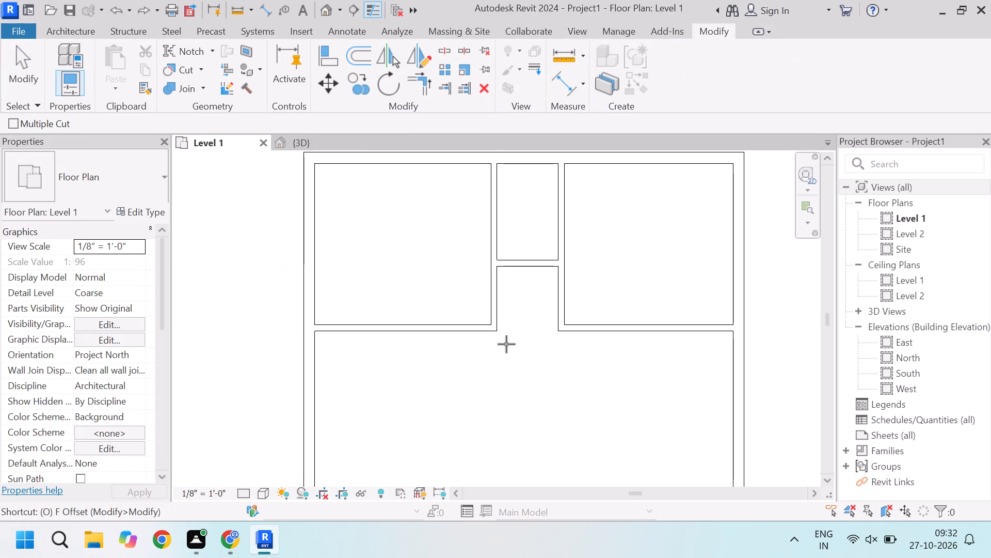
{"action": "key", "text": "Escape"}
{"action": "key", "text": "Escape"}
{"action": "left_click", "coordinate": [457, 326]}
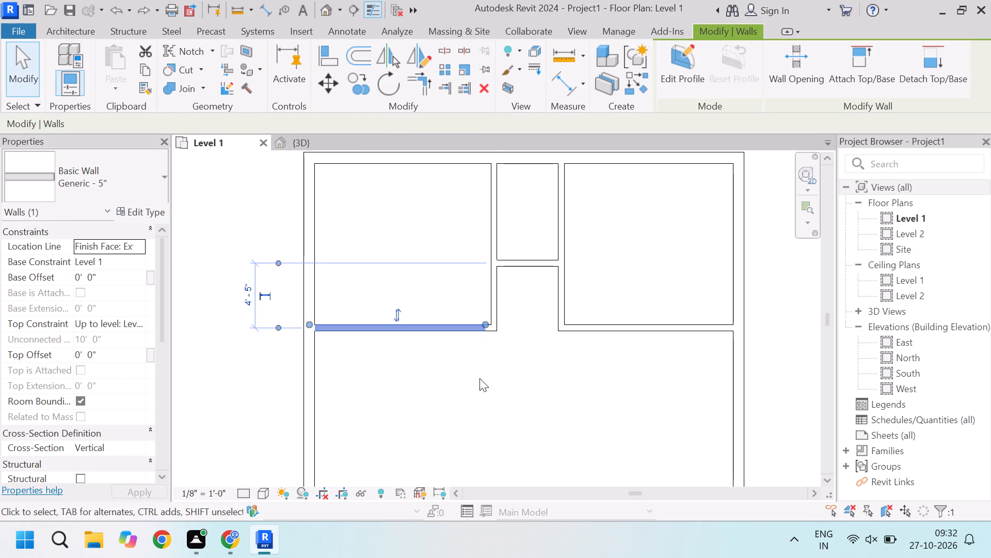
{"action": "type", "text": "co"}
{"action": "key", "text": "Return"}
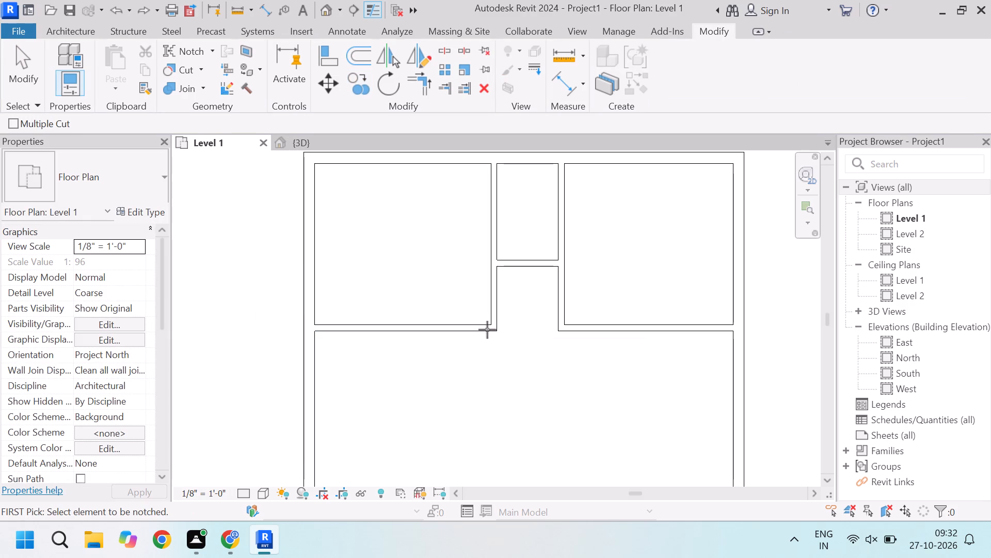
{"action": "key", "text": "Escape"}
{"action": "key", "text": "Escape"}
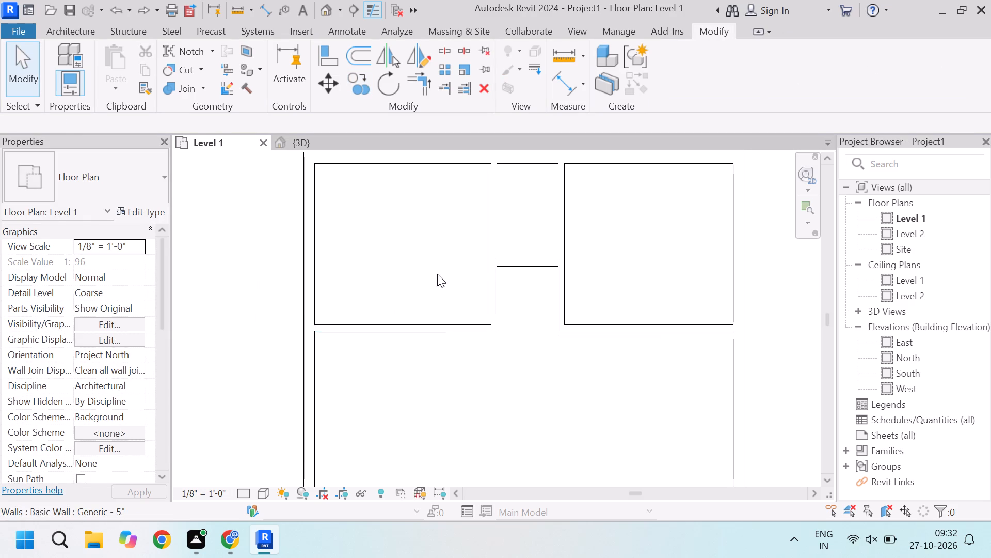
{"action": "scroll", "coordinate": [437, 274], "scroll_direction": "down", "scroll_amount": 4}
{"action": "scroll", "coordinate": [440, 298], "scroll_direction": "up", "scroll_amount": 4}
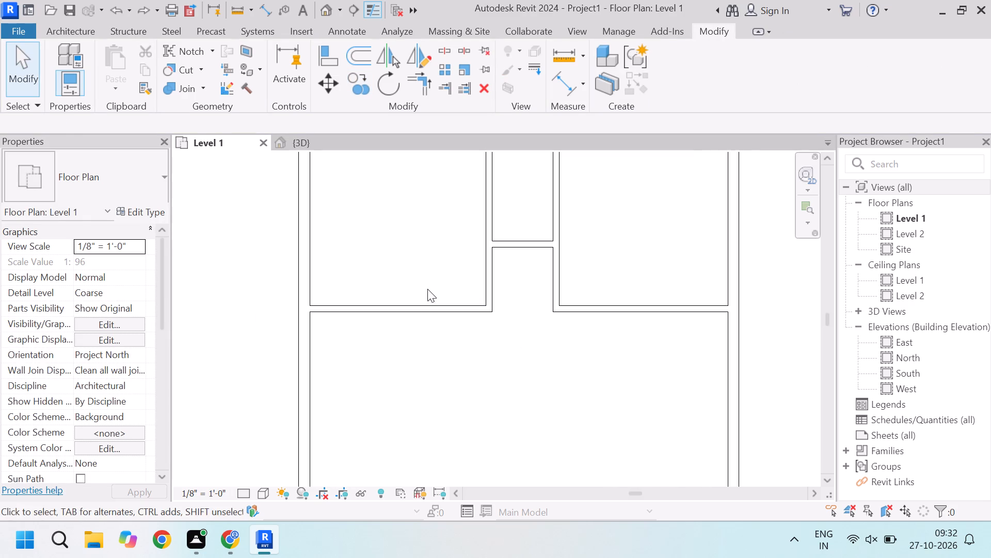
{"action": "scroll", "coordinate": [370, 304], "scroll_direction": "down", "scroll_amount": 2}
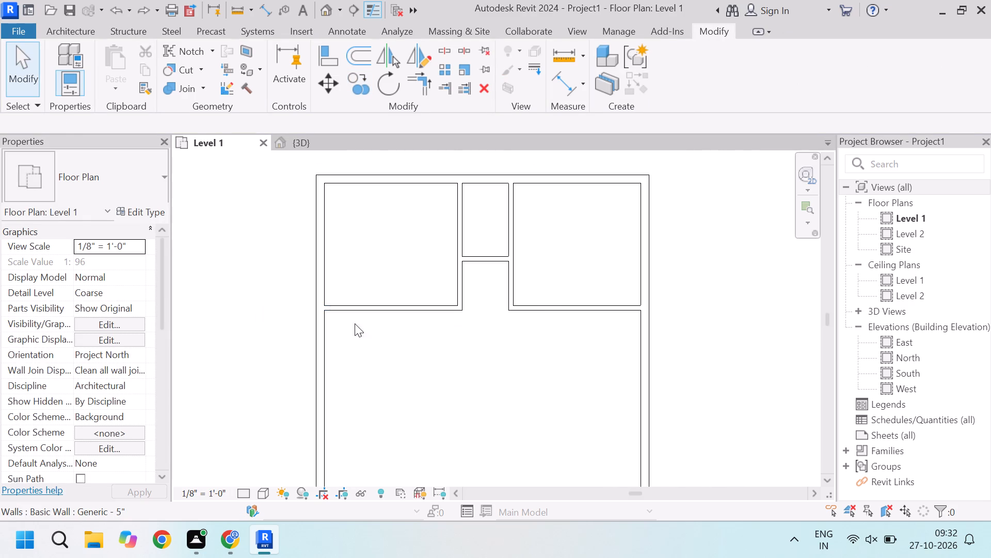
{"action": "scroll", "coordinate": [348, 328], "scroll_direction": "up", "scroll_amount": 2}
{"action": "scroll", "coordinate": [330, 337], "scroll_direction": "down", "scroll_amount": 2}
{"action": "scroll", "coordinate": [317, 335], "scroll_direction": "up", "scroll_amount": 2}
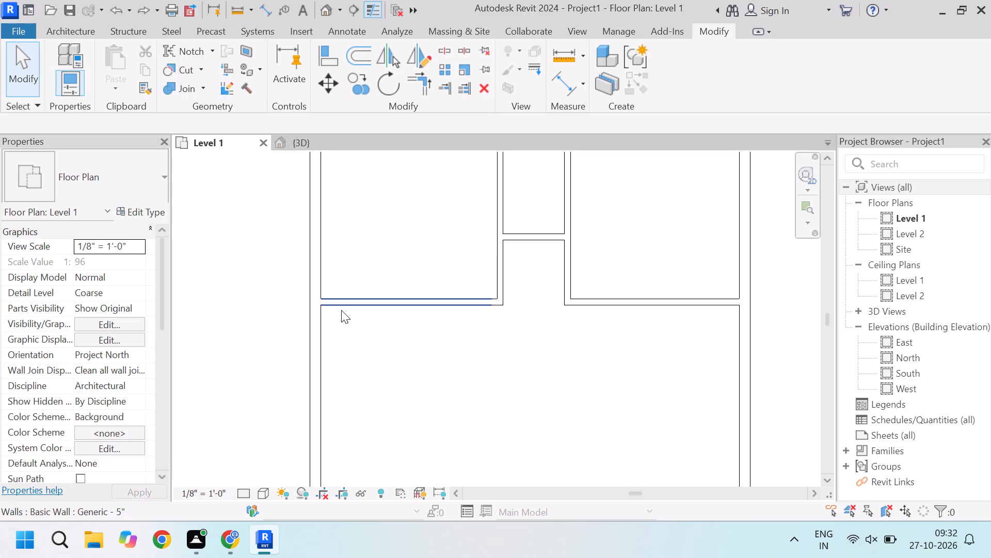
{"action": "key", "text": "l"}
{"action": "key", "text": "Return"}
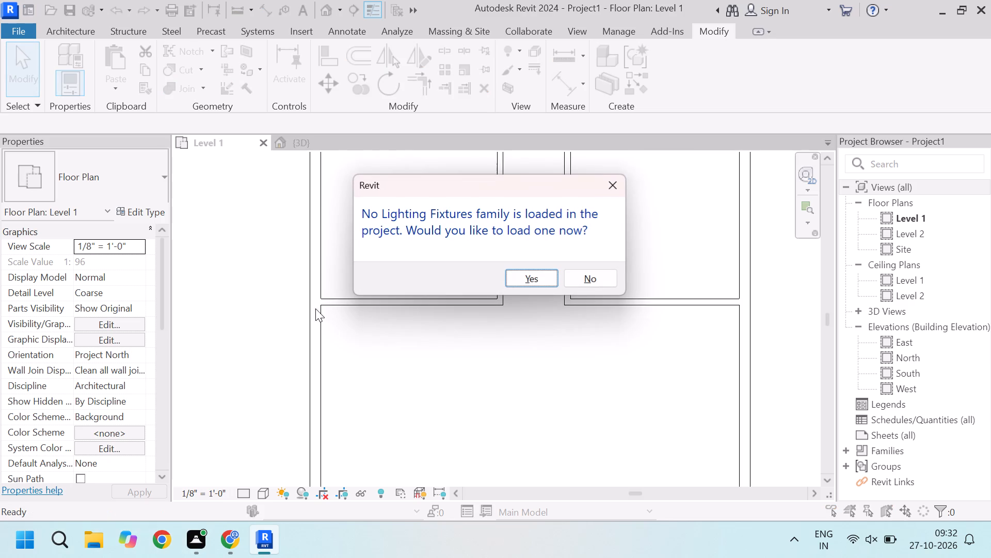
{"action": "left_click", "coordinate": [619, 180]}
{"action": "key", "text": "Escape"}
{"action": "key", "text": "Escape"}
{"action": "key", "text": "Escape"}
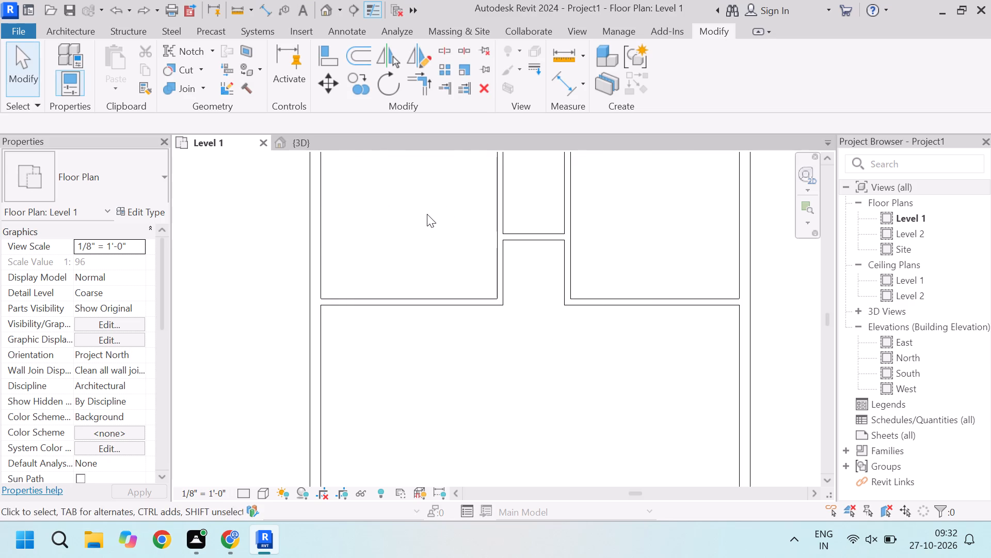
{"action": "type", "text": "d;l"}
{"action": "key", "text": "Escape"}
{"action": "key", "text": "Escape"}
Draw chained detail lines from the corner below the northwest room: 7' east along its south wall's south face and 5' south.
{"action": "key", "text": "d"}
{"action": "key", "text": "l"}
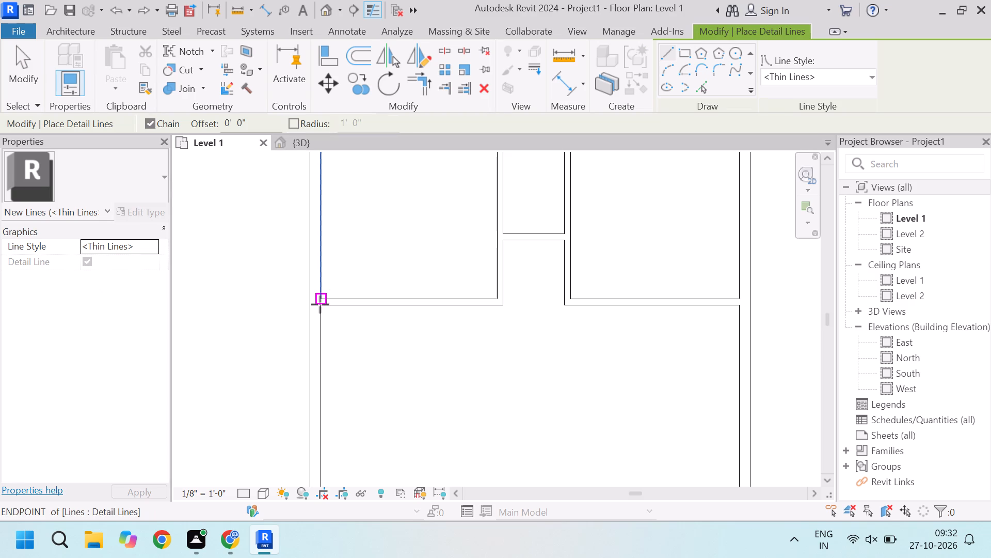
{"action": "left_click", "coordinate": [323, 308]}
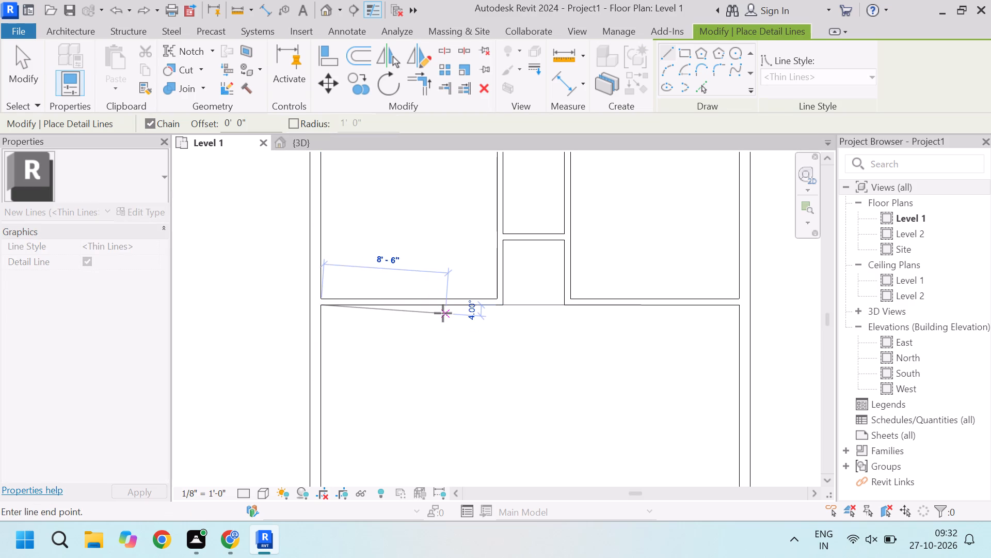
{"action": "left_click", "coordinate": [424, 309]}
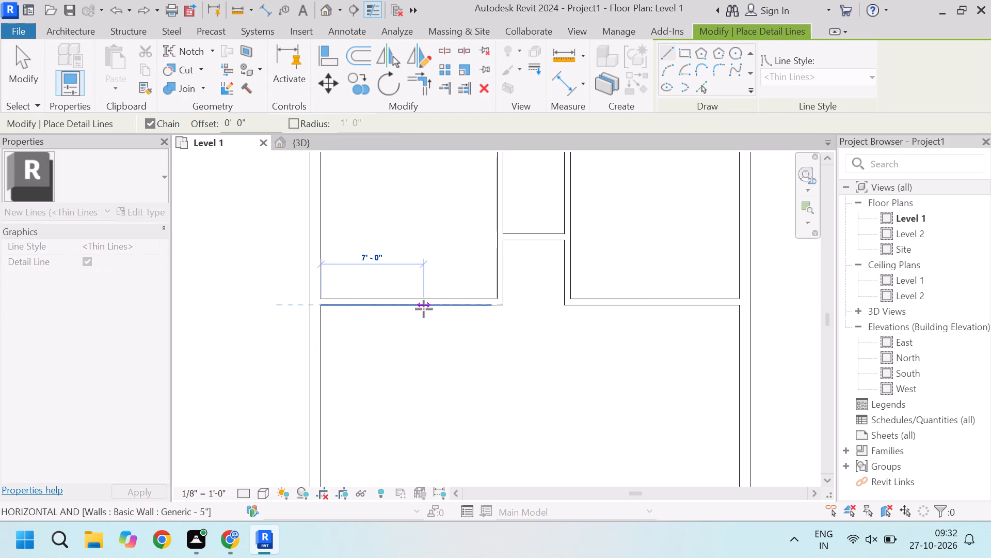
{"action": "type", "text": "5'"}
{"action": "key", "text": "Return"}
{"action": "key", "text": "Escape"}
{"action": "key", "text": "Escape"}
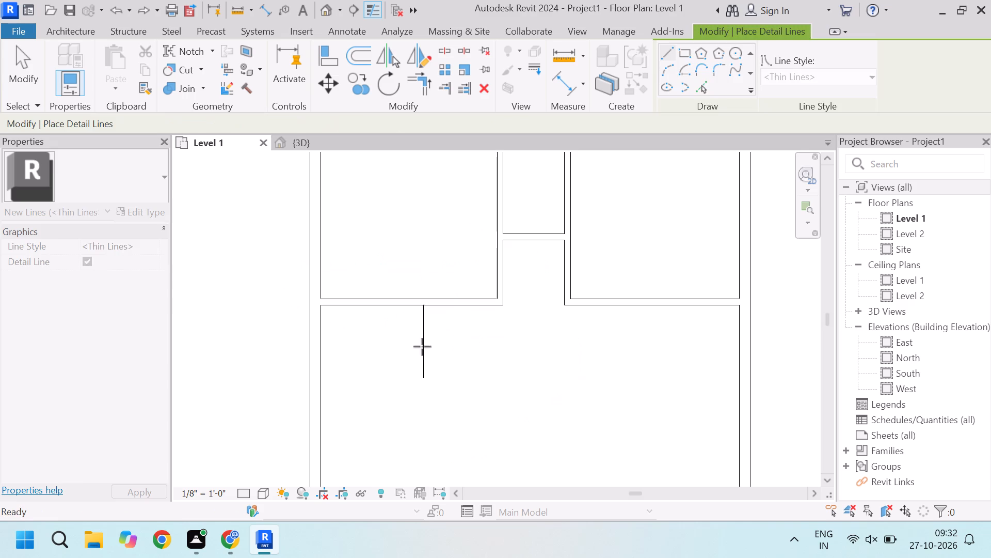
Copy the northwest room's south wall southward, aligning the copy's north face with the south end of the 5' detail line.
{"action": "left_click", "coordinate": [450, 302]}
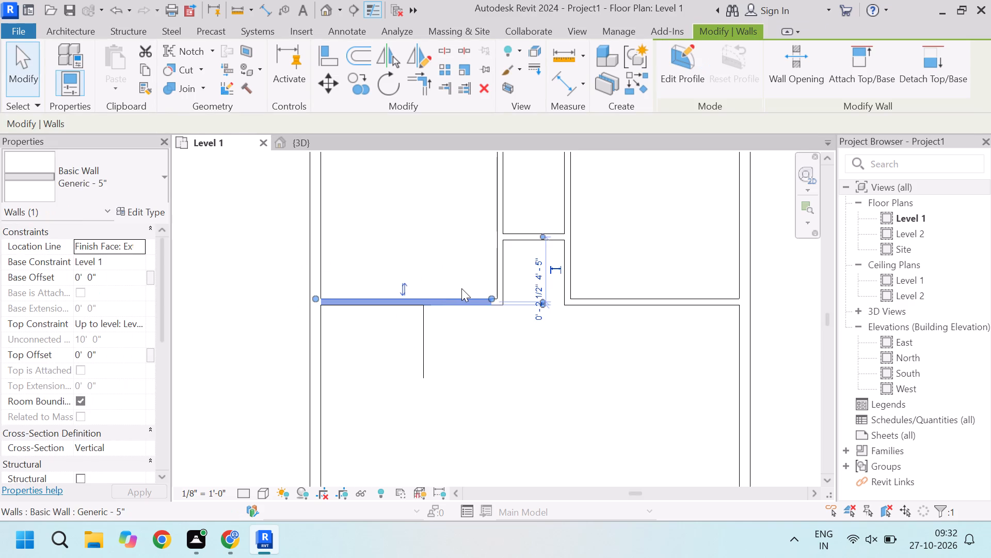
{"action": "type", "text": "co"}
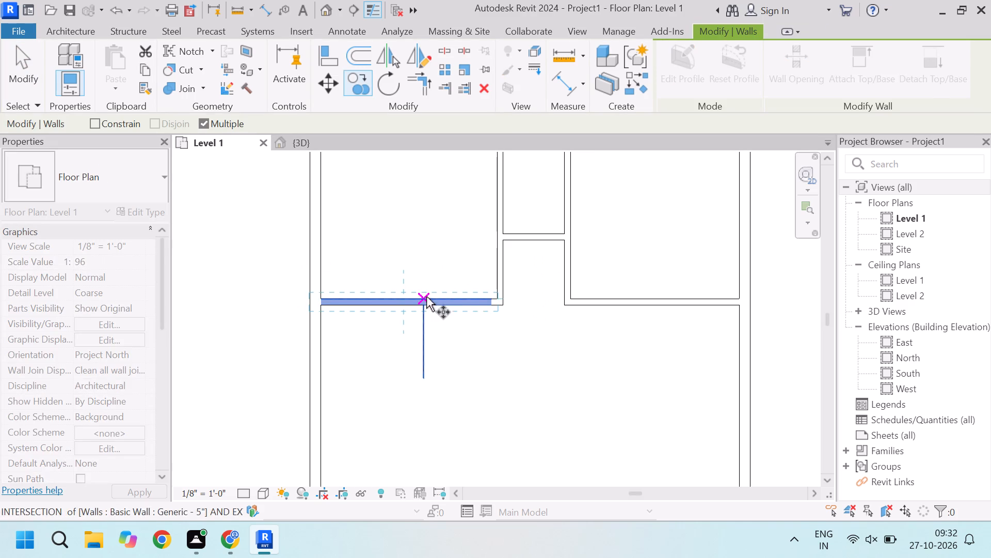
{"action": "left_click", "coordinate": [427, 294]}
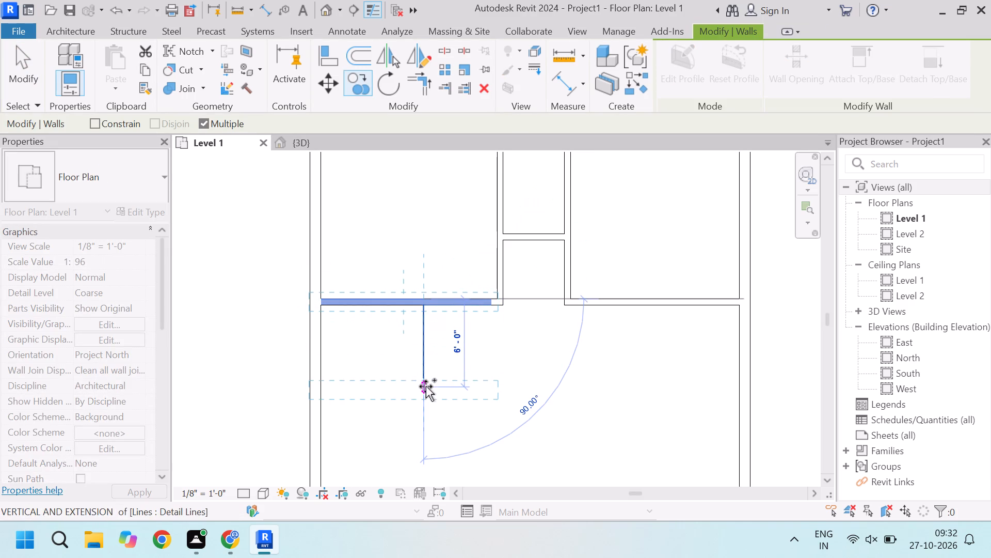
{"action": "left_click", "coordinate": [425, 379]}
{"action": "key", "text": "Escape"}
{"action": "key", "text": "Escape"}
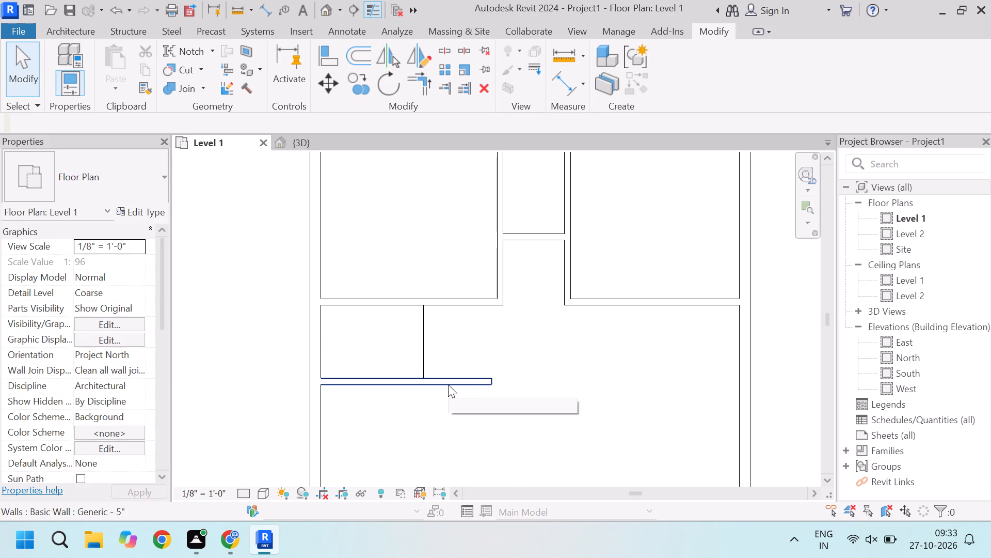
Draw a 5' long vertical Generic - 5" wall along the detail line's east side, joining the northwest room's south wall and its copy.
{"action": "type", "text": "wa"}
{"action": "left_click", "coordinate": [428, 382]}
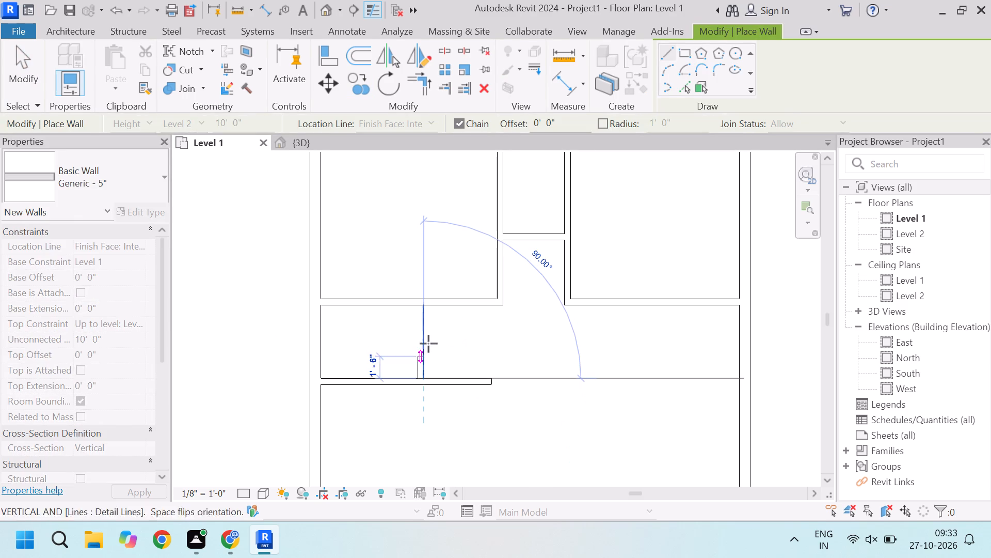
{"action": "key", "text": "Escape"}
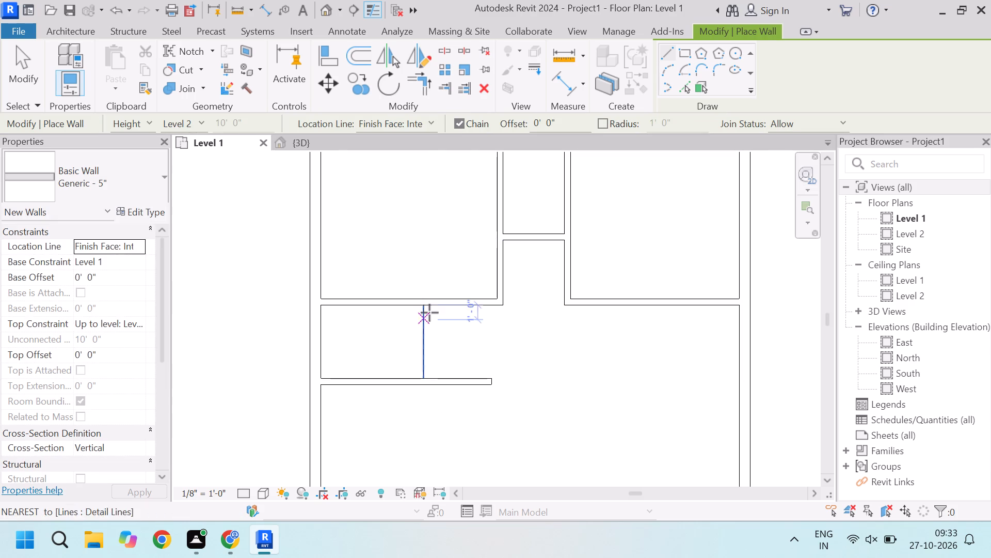
{"action": "left_click_drag", "start_coordinate": [423, 306], "coordinate": [418, 320]}
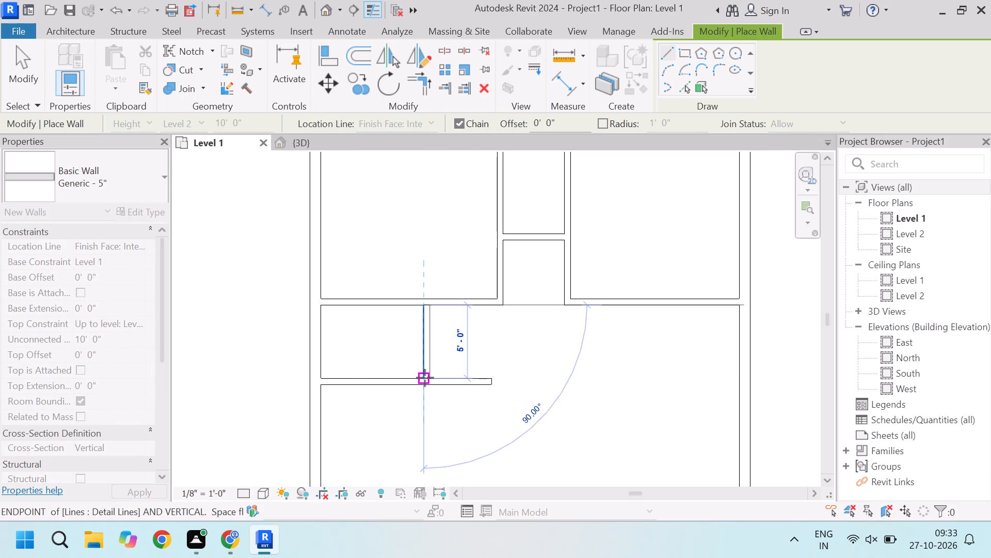
{"action": "left_click", "coordinate": [425, 378]}
{"action": "key", "text": "Escape"}
{"action": "key", "text": "Escape"}
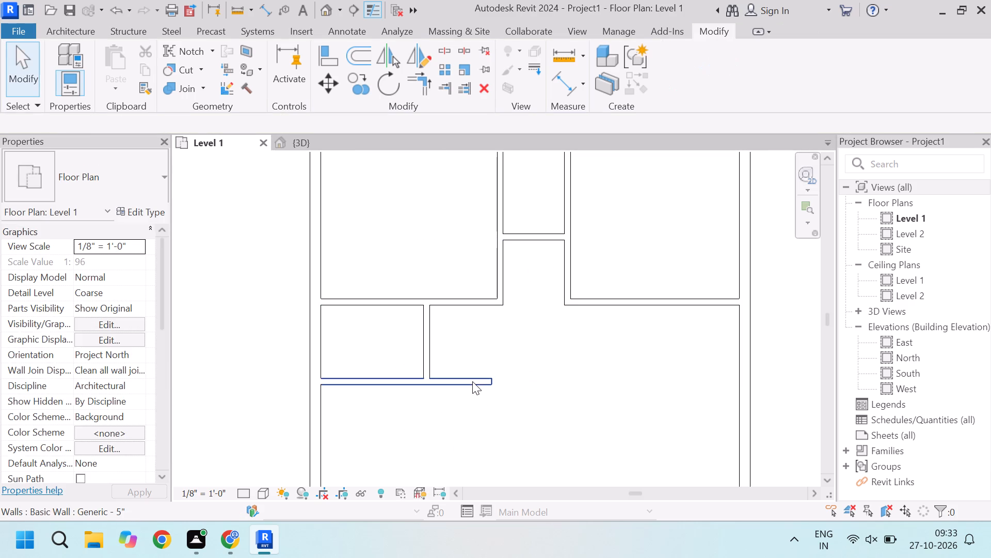
Shorten the copied wall south of the northwest room so its east end meets the small room's vertical east wall.
{"action": "left_click", "coordinate": [484, 386]}
{"action": "left_click_drag", "start_coordinate": [489, 375], "coordinate": [436, 379]}
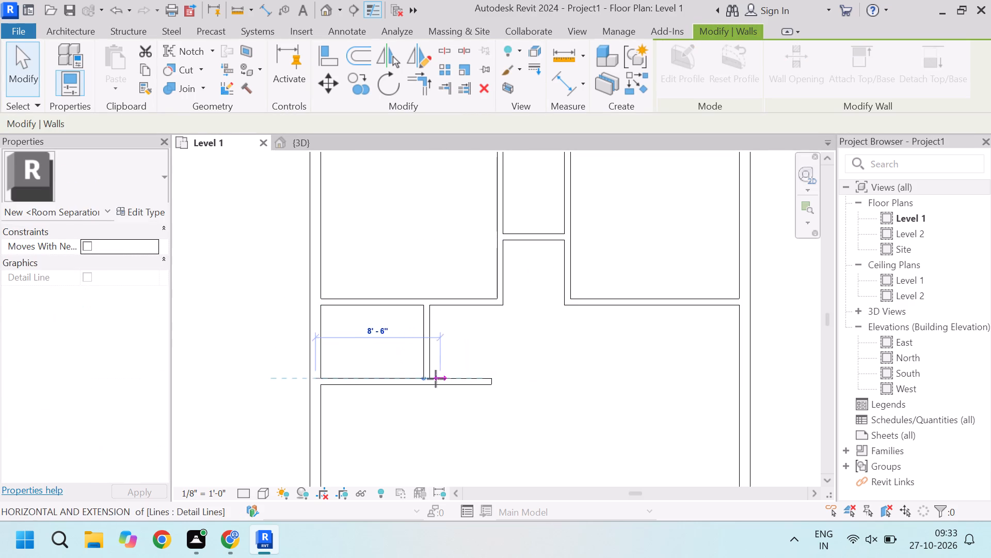
{"action": "left_click_drag", "start_coordinate": [436, 379], "coordinate": [435, 379]}
{"action": "key", "text": "Escape"}
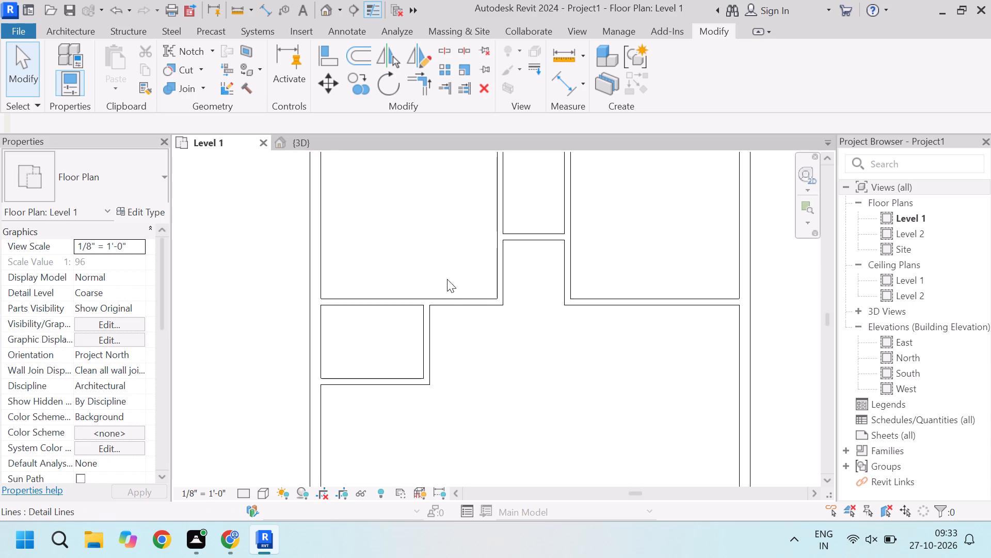
Split the northwest room's south wall, without a gap, where the small room's east wall meets it.
{"action": "left_click", "coordinate": [446, 50]}
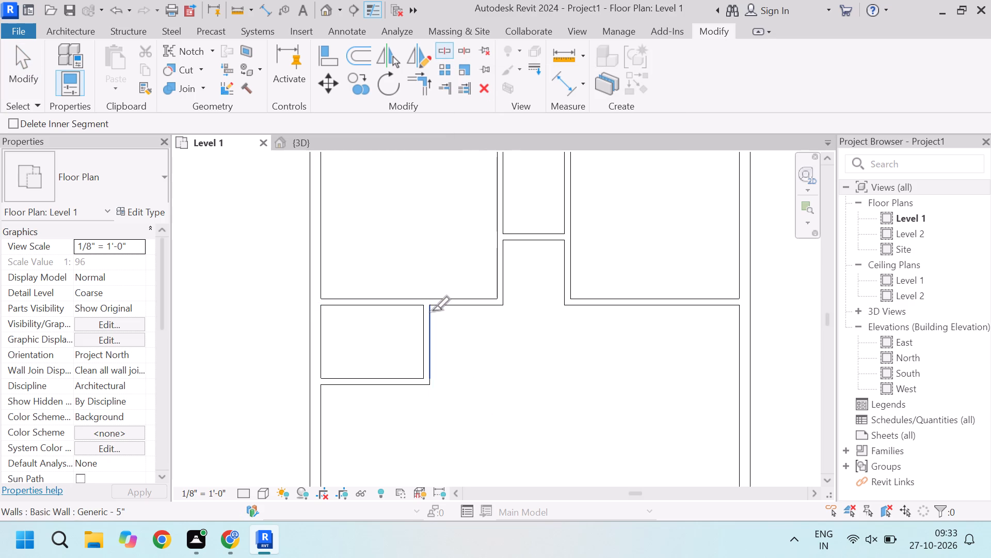
{"action": "left_click", "coordinate": [462, 50]}
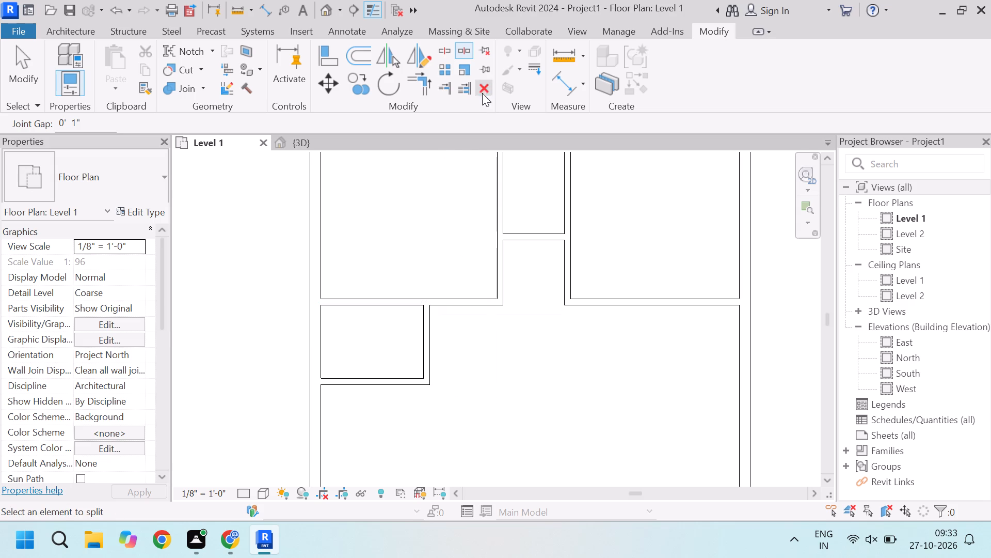
{"action": "left_click", "coordinate": [445, 47]}
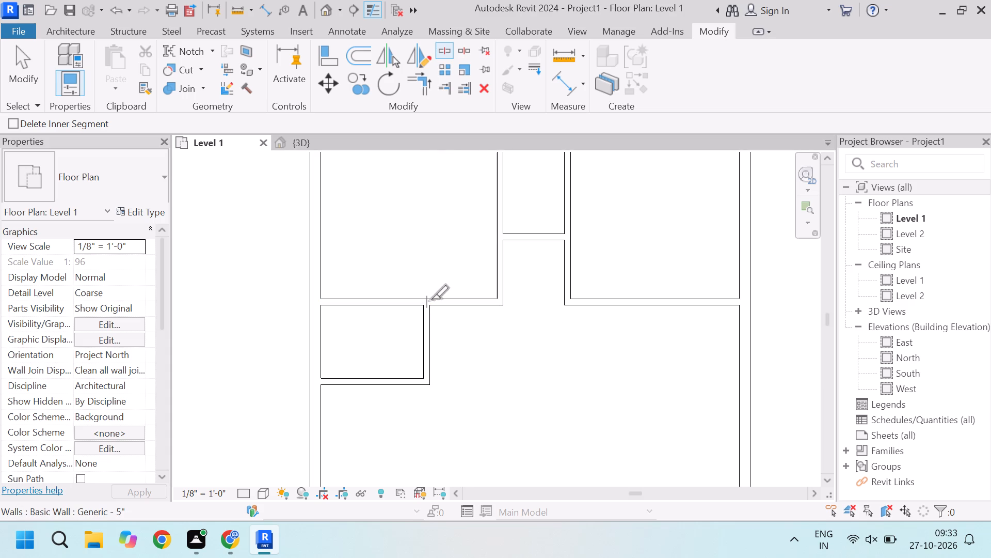
{"action": "scroll", "coordinate": [431, 299], "scroll_direction": "up", "scroll_amount": 8}
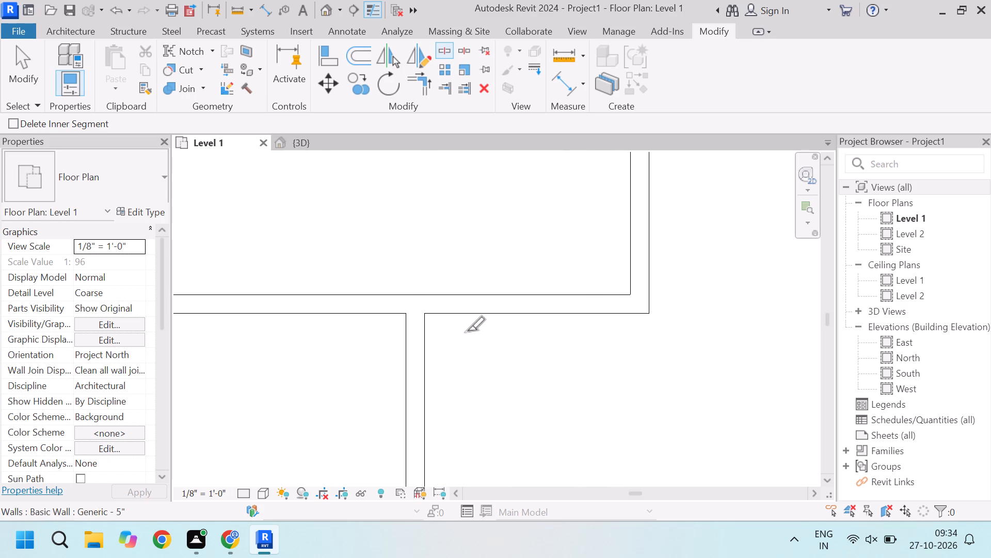
{"action": "scroll", "coordinate": [399, 221], "scroll_direction": "down", "scroll_amount": 13}
{"action": "scroll", "coordinate": [396, 271], "scroll_direction": "up", "scroll_amount": 11}
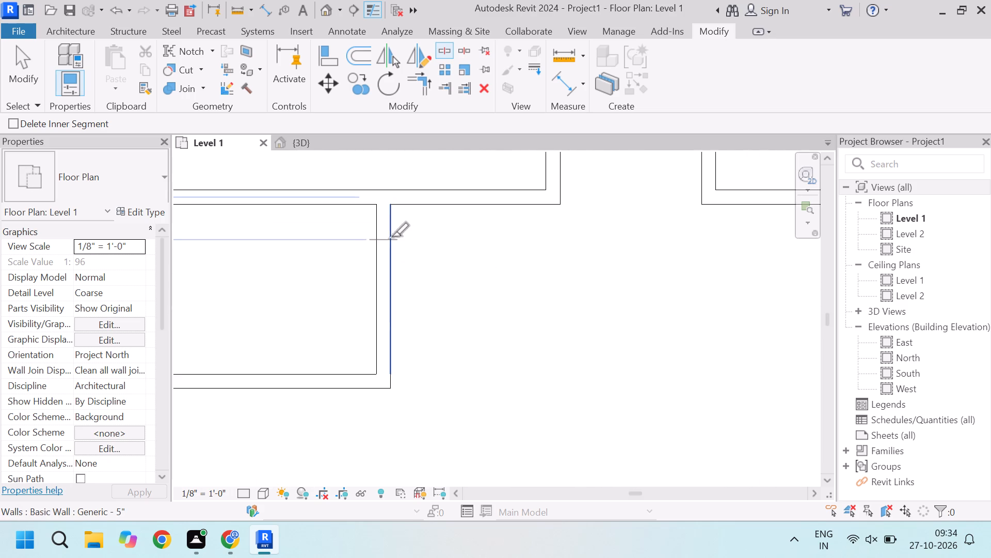
{"action": "scroll", "coordinate": [370, 196], "scroll_direction": "up", "scroll_amount": 9}
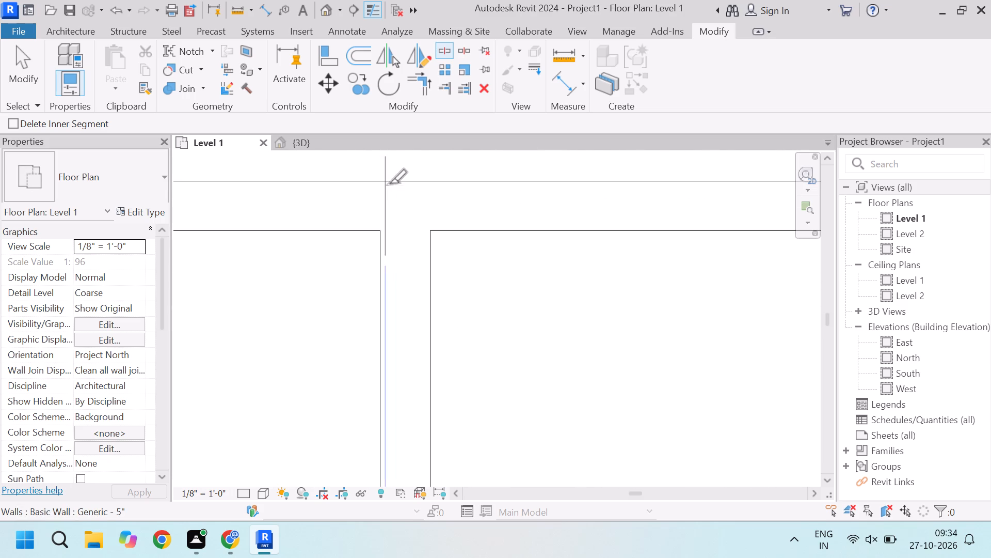
{"action": "scroll", "coordinate": [409, 189], "scroll_direction": "down", "scroll_amount": 4}
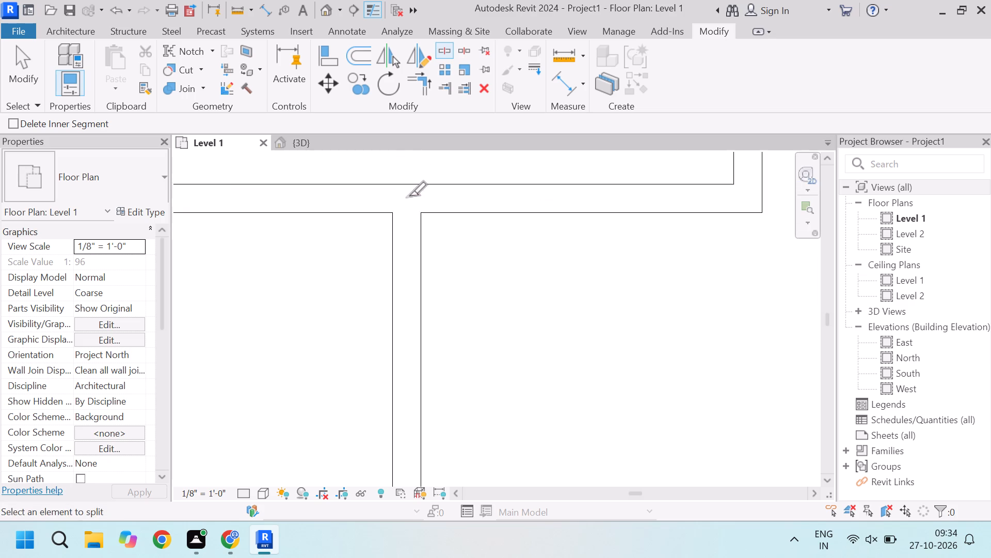
{"action": "scroll", "coordinate": [411, 201], "scroll_direction": "down", "scroll_amount": 4}
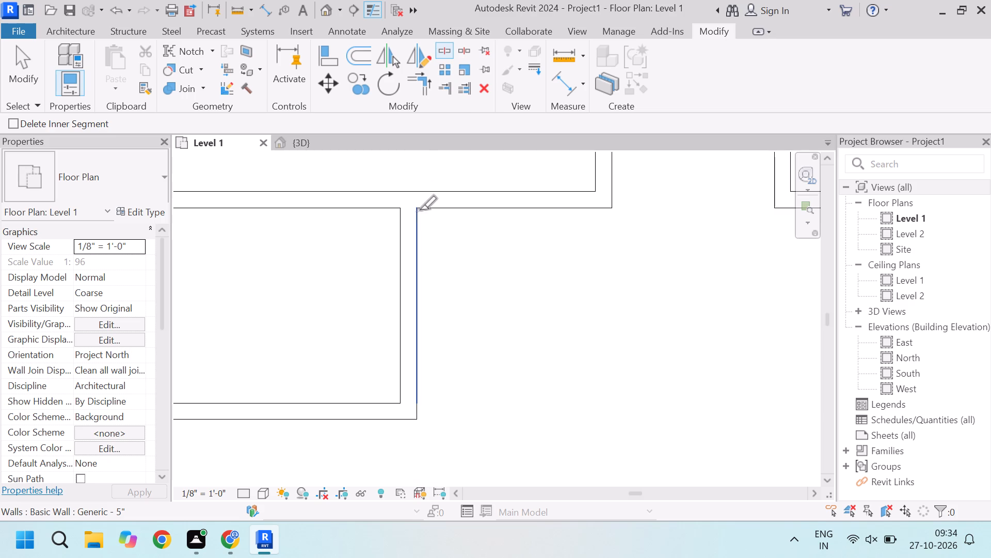
{"action": "left_click", "coordinate": [419, 210]}
{"action": "scroll", "coordinate": [443, 216], "scroll_direction": "down", "scroll_amount": 5}
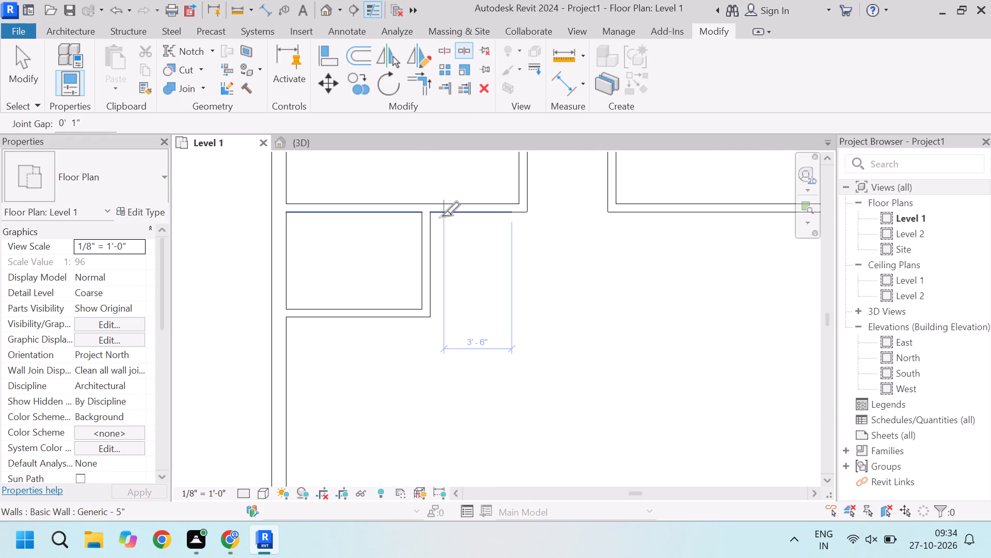
{"action": "key", "text": "space"}
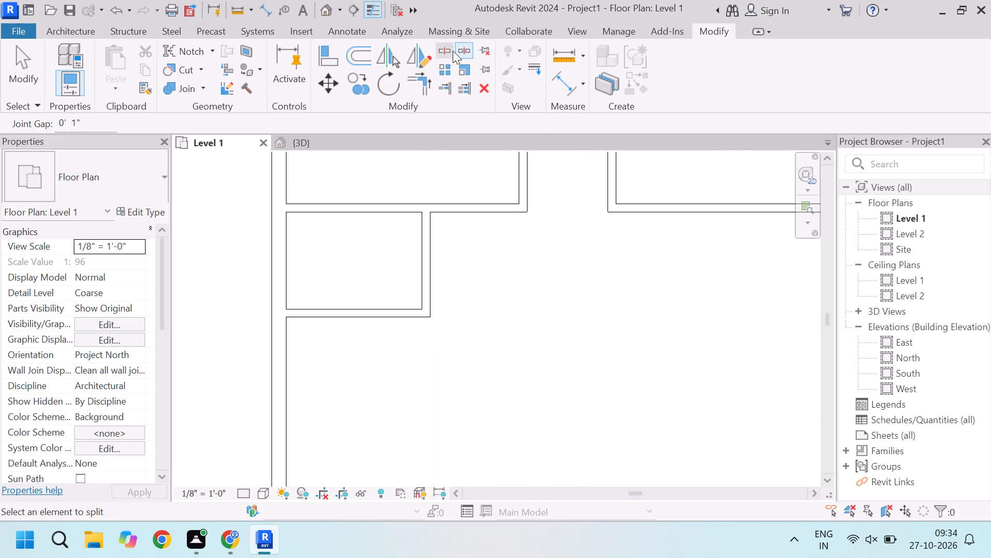
{"action": "left_click", "coordinate": [453, 51]}
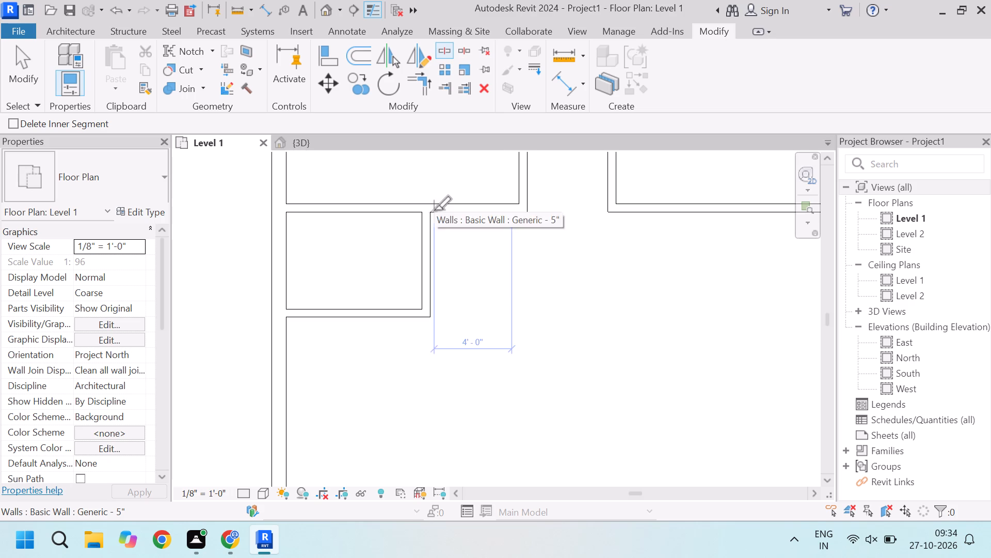
{"action": "left_click", "coordinate": [429, 206]}
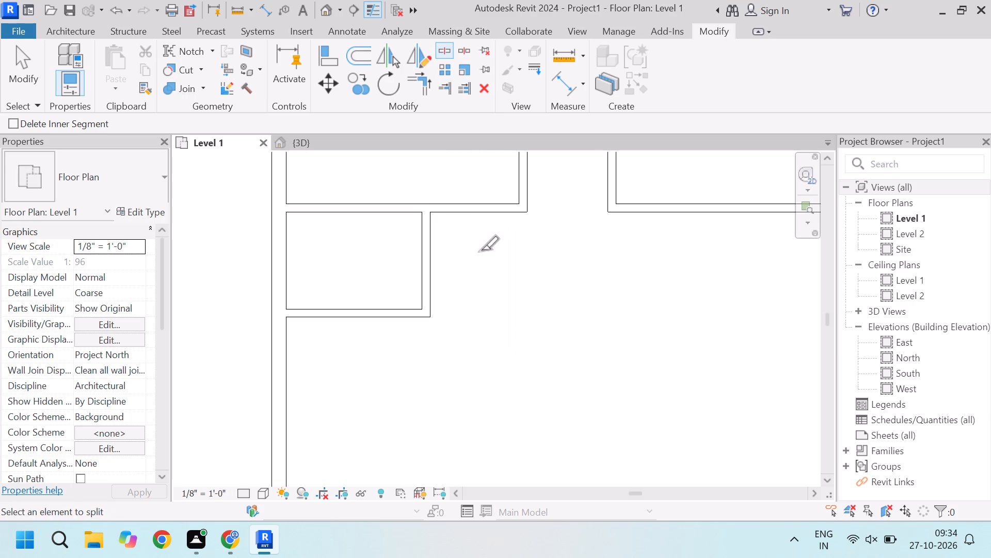
{"action": "scroll", "coordinate": [451, 215], "scroll_direction": "down", "scroll_amount": 5}
{"action": "scroll", "coordinate": [445, 226], "scroll_direction": "up", "scroll_amount": 10}
{"action": "key", "text": "Escape"}
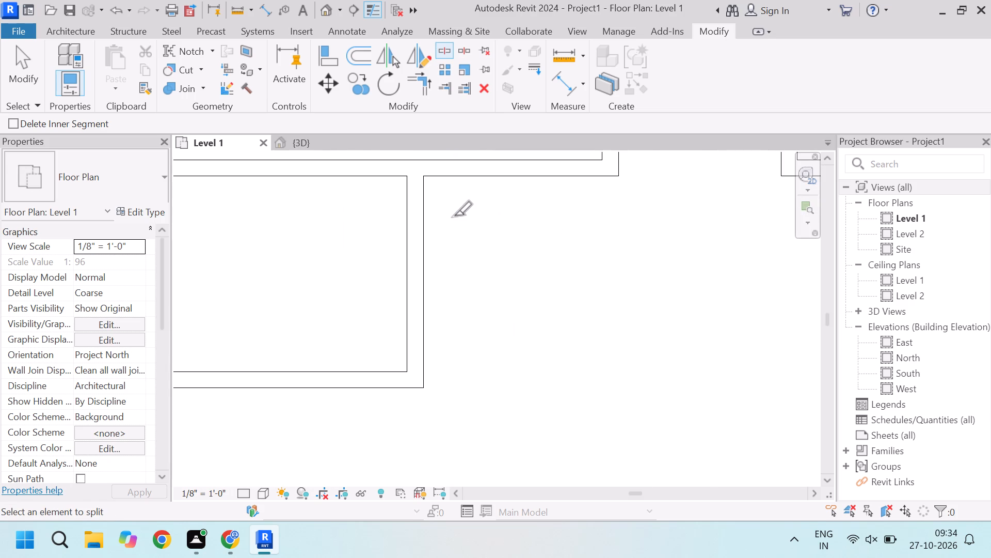
{"action": "key", "text": "Escape"}
Delete the split-off segment of the northwest room's south wall just east of the small room's northeast corner.
{"action": "scroll", "coordinate": [408, 231], "scroll_direction": "down", "scroll_amount": 3}
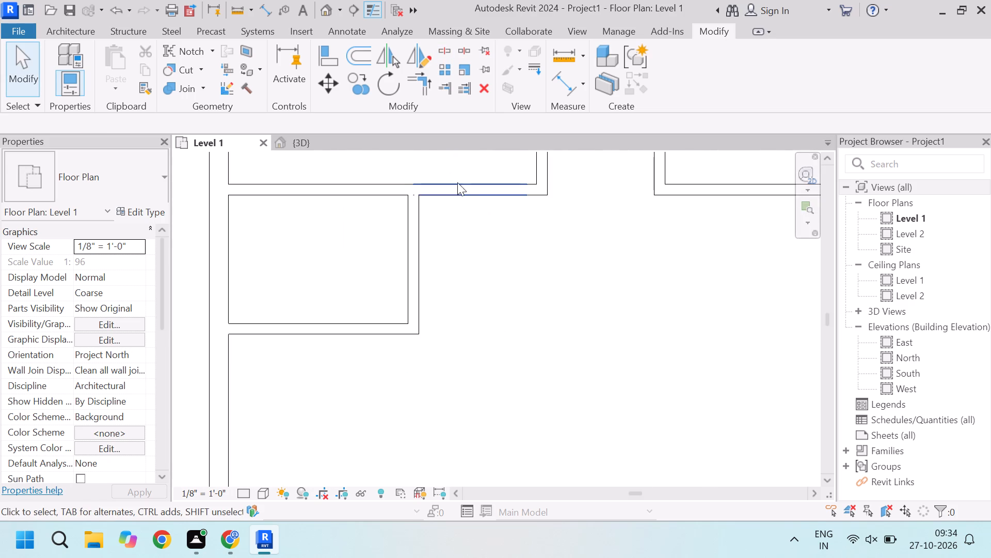
{"action": "left_click", "coordinate": [462, 191]}
{"action": "key", "text": "Delete"}
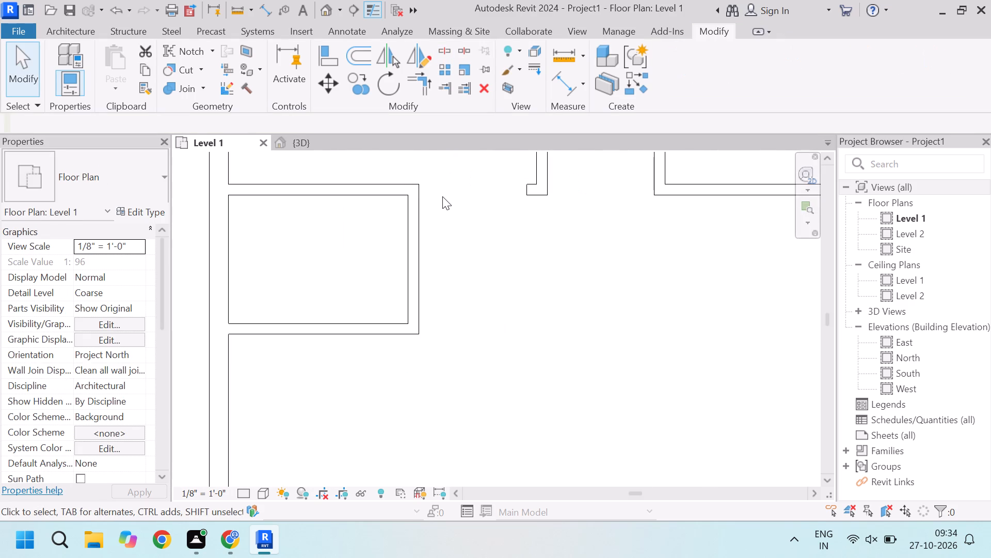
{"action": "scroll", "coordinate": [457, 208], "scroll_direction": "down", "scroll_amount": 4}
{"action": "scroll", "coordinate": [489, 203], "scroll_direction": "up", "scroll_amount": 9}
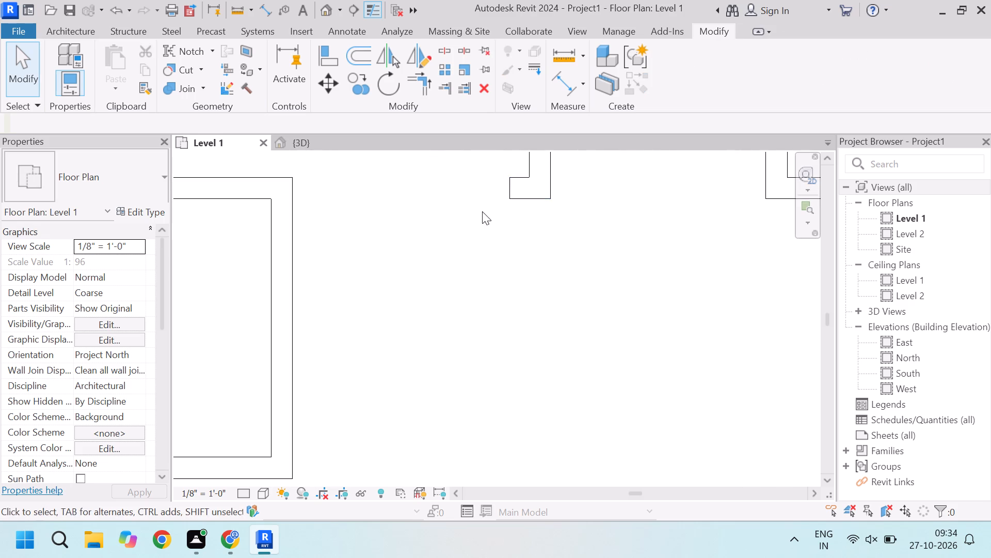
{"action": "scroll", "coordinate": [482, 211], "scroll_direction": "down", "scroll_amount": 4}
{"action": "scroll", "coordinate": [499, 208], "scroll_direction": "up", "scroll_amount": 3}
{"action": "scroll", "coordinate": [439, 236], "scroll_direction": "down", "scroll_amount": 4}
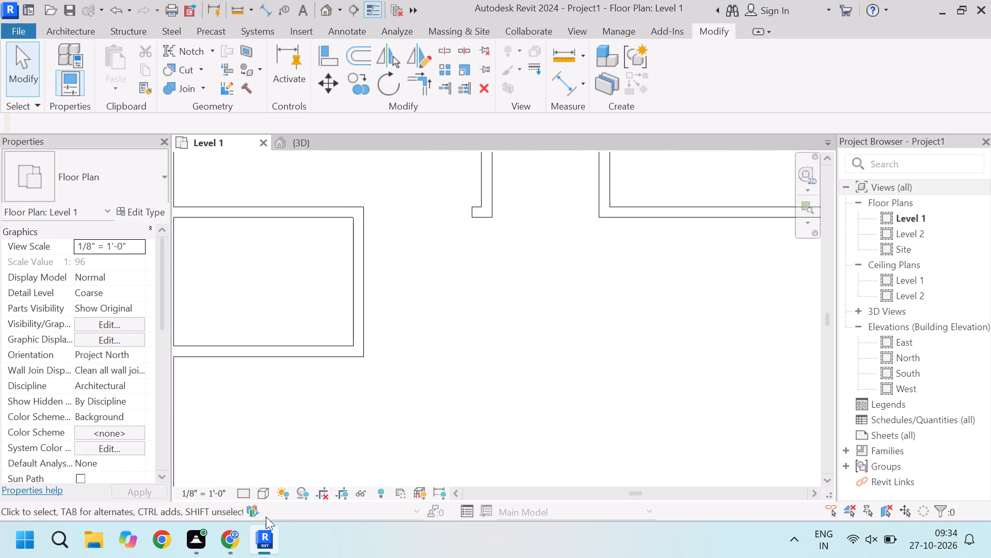
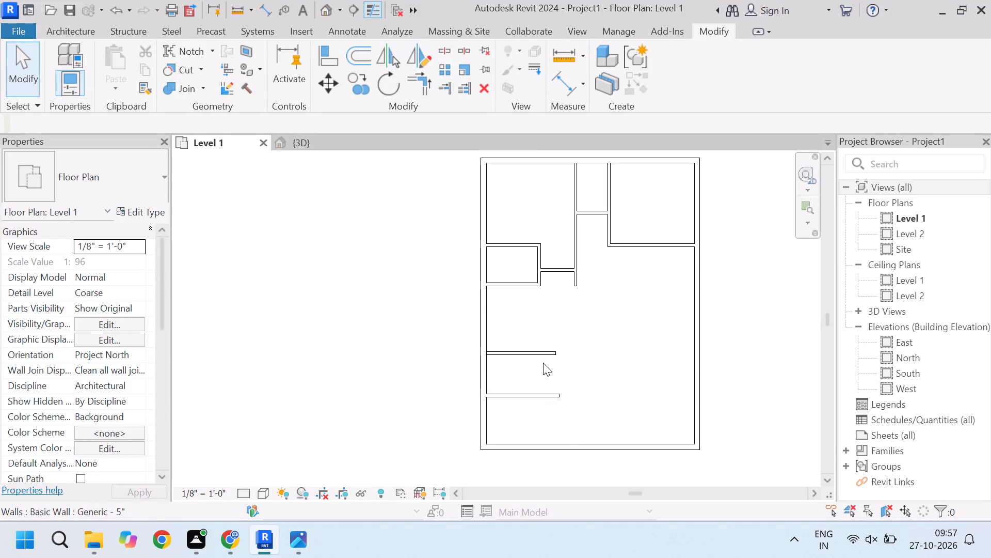
Change the lower horizontal stub wall on the west side to the Generic - 9" wall type.
{"action": "left_click", "coordinate": [526, 390]}
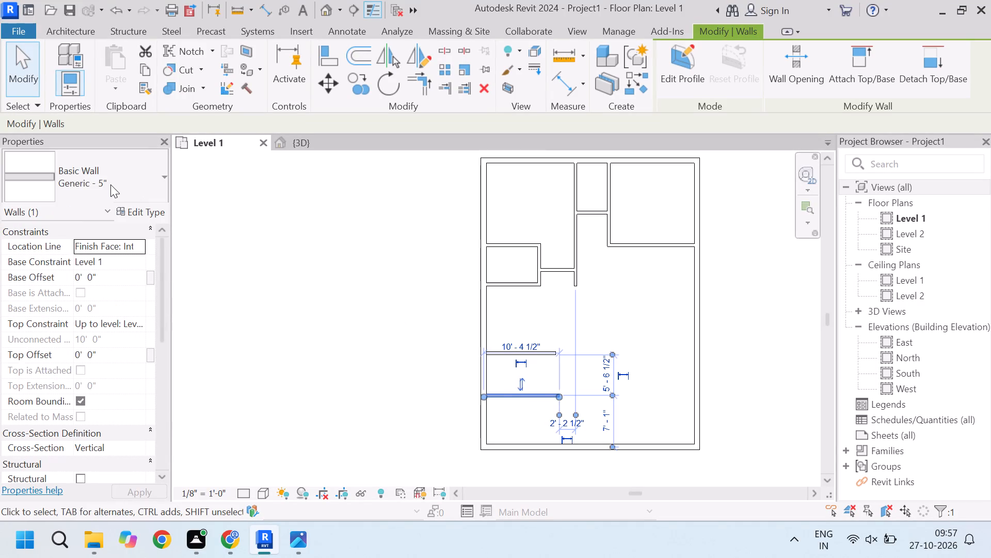
{"action": "left_click", "coordinate": [110, 184]}
{"action": "left_click", "coordinate": [74, 420]}
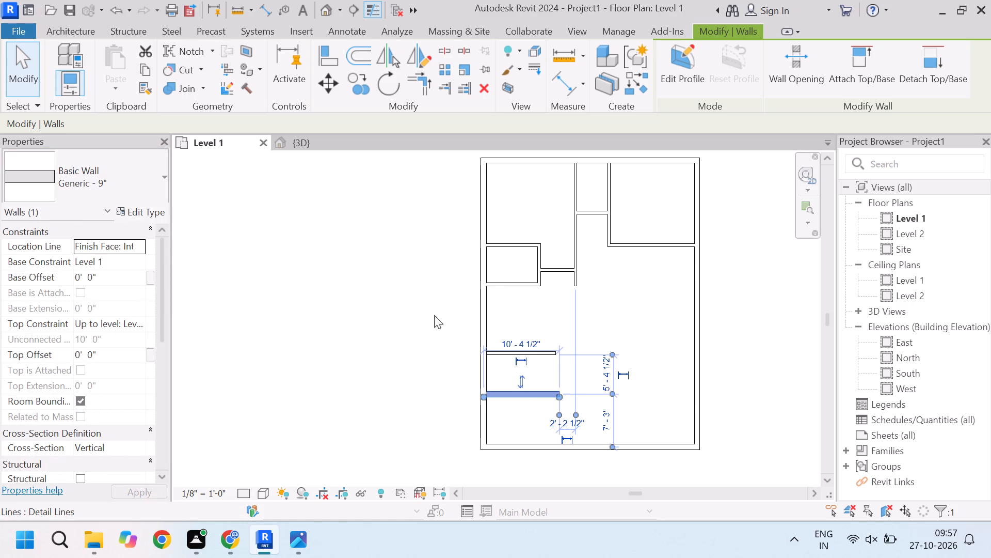
{"action": "left_click", "coordinate": [413, 311]}
Examine the thin detail-line strip and the Generic - 9" stub wall below it in the southwest area.
{"action": "left_click", "coordinate": [525, 355]}
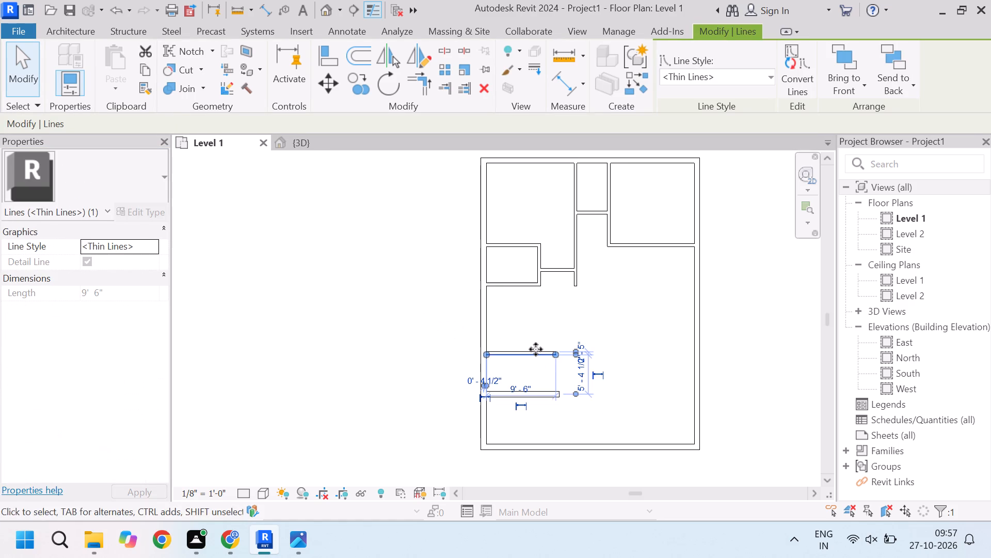
{"action": "left_click", "coordinate": [536, 349]}
{"action": "left_click", "coordinate": [541, 304]}
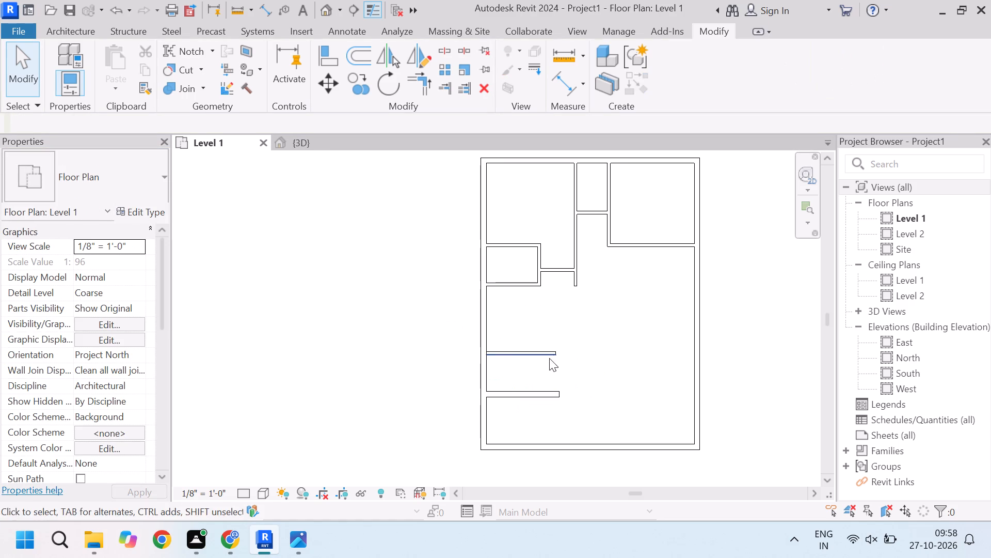
{"action": "scroll", "coordinate": [551, 350], "scroll_direction": "up", "scroll_amount": 8}
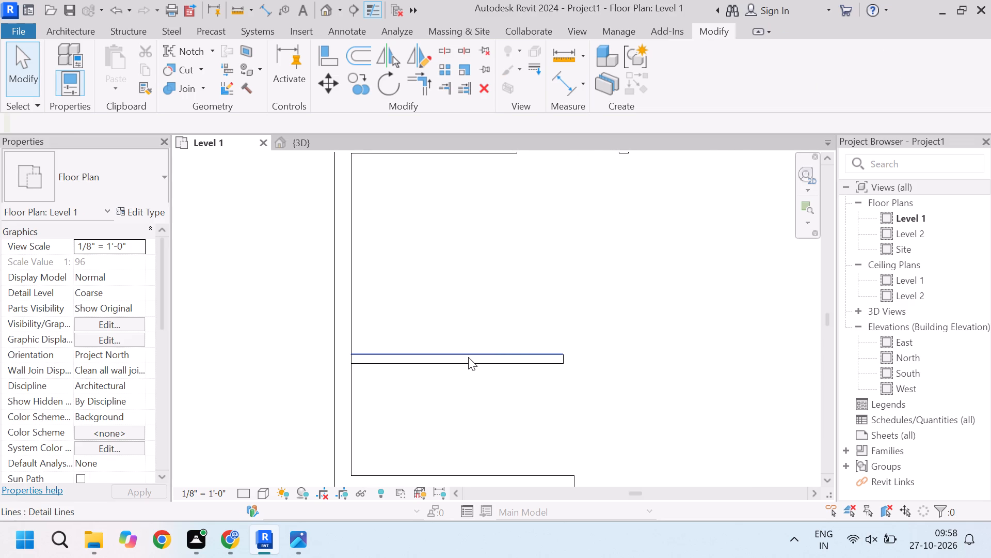
{"action": "scroll", "coordinate": [474, 324], "scroll_direction": "down", "scroll_amount": 7}
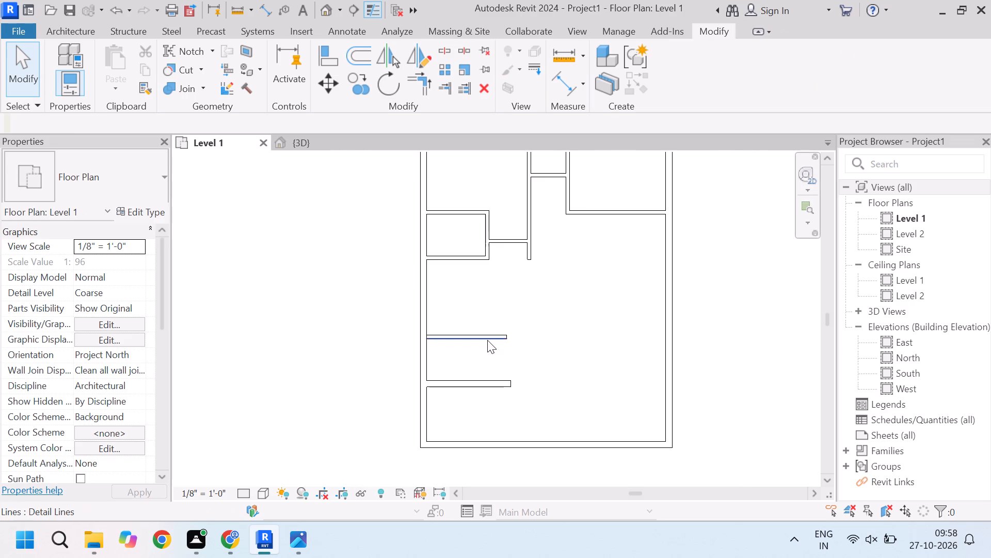
{"action": "scroll", "coordinate": [487, 340], "scroll_direction": "up", "scroll_amount": 7}
{"action": "scroll", "coordinate": [484, 327], "scroll_direction": "down", "scroll_amount": 4}
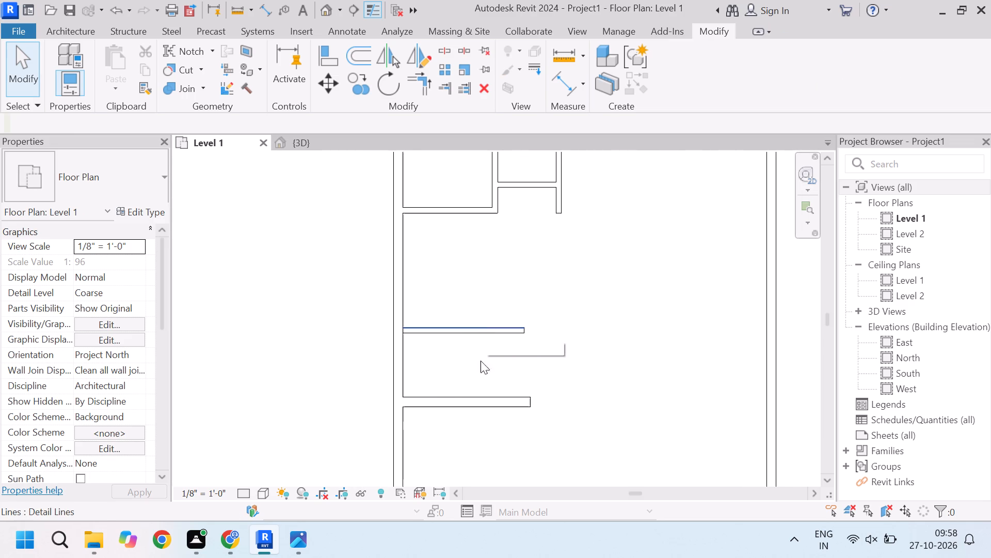
{"action": "scroll", "coordinate": [423, 388], "scroll_direction": "down", "scroll_amount": 2}
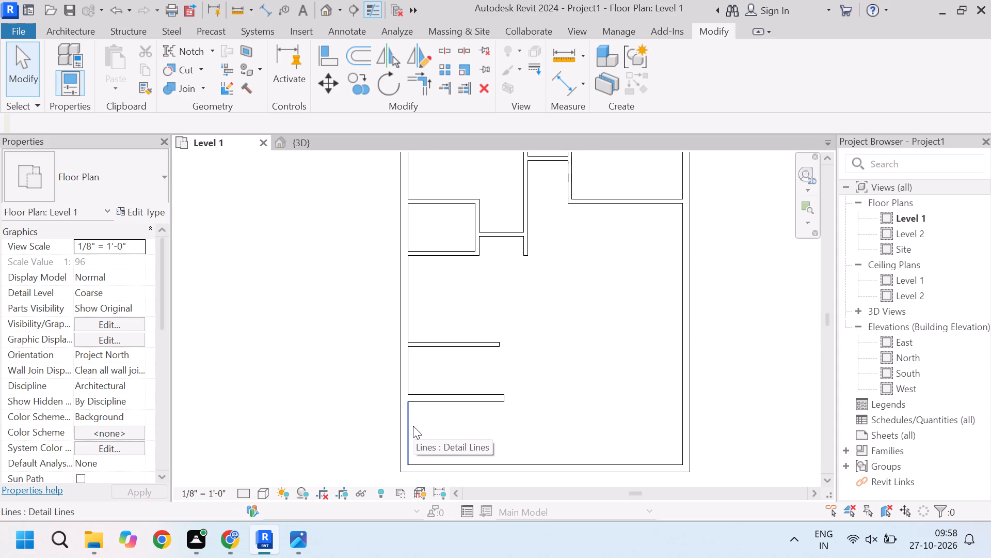
{"action": "scroll", "coordinate": [432, 433], "scroll_direction": "down", "scroll_amount": 2}
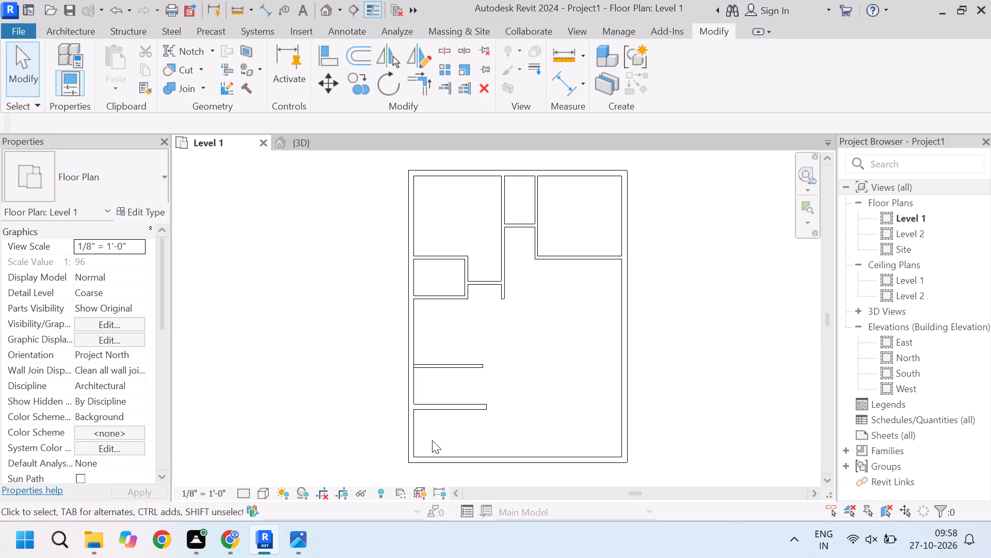
{"action": "scroll", "coordinate": [434, 439], "scroll_direction": "down", "scroll_amount": 2}
{"action": "scroll", "coordinate": [442, 434], "scroll_direction": "up", "scroll_amount": 5}
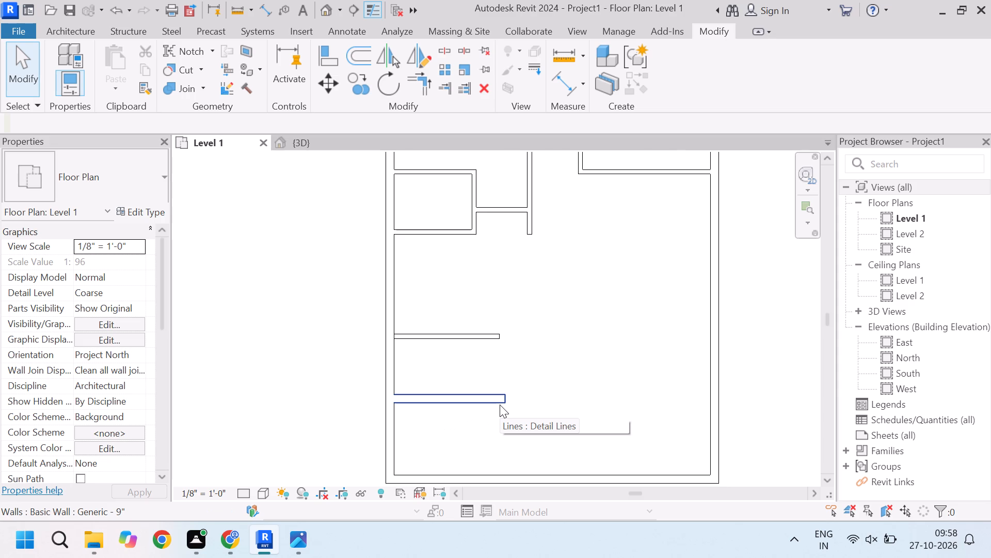
{"action": "left_click", "coordinate": [500, 405]}
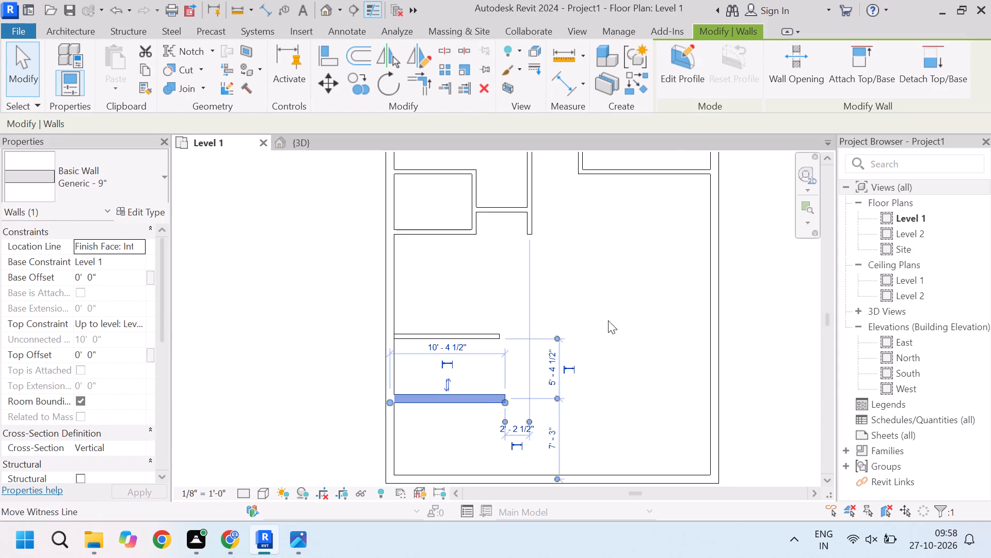
{"action": "left_click", "coordinate": [641, 324]}
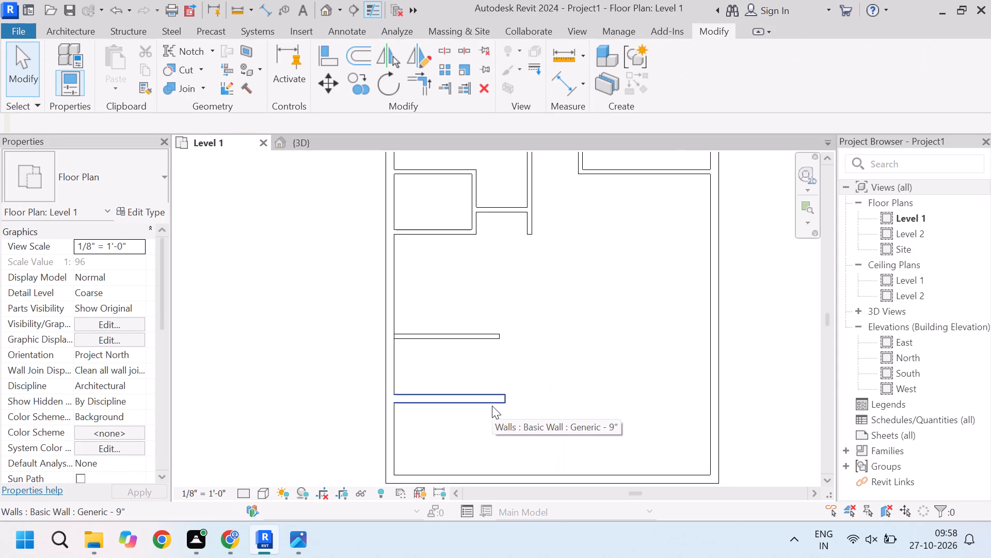
Delete the three thin detail lines forming the narrow horizontal strip north of the Generic - 9" stub wall.
{"action": "left_click", "coordinate": [477, 331]}
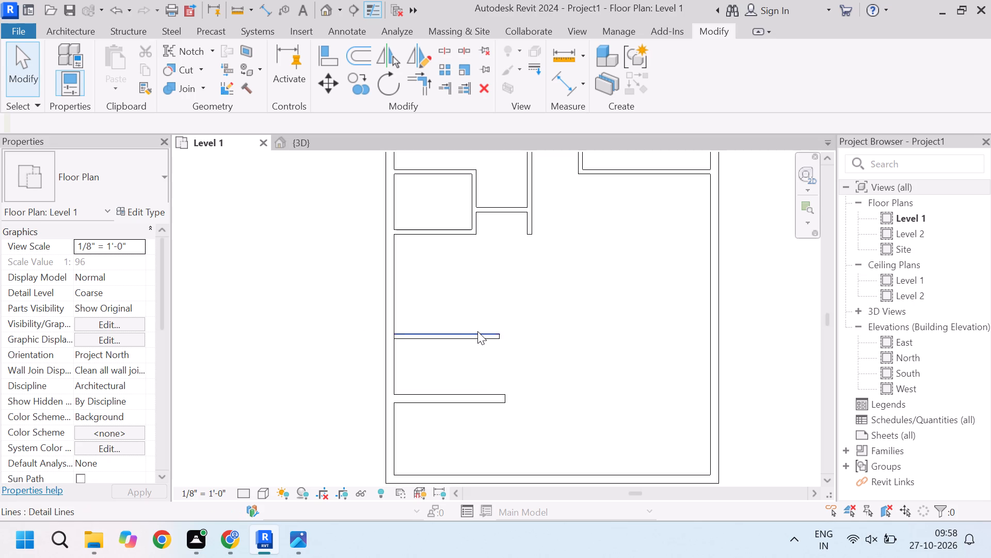
{"action": "left_click", "coordinate": [463, 345]}
{"action": "scroll", "coordinate": [484, 335], "scroll_direction": "up", "scroll_amount": 9}
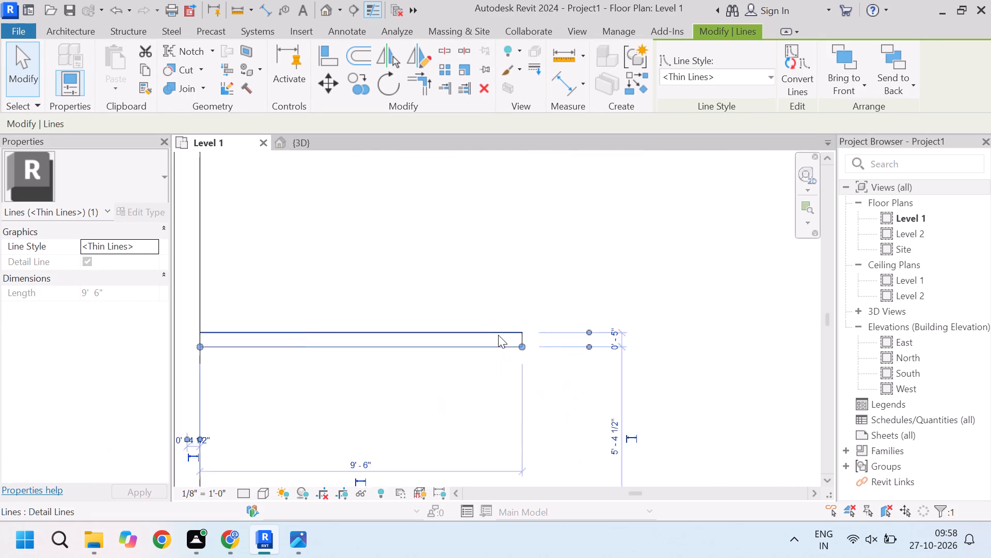
{"action": "scroll", "coordinate": [498, 335], "scroll_direction": "up", "scroll_amount": 1}
{"action": "left_click", "coordinate": [529, 344]}
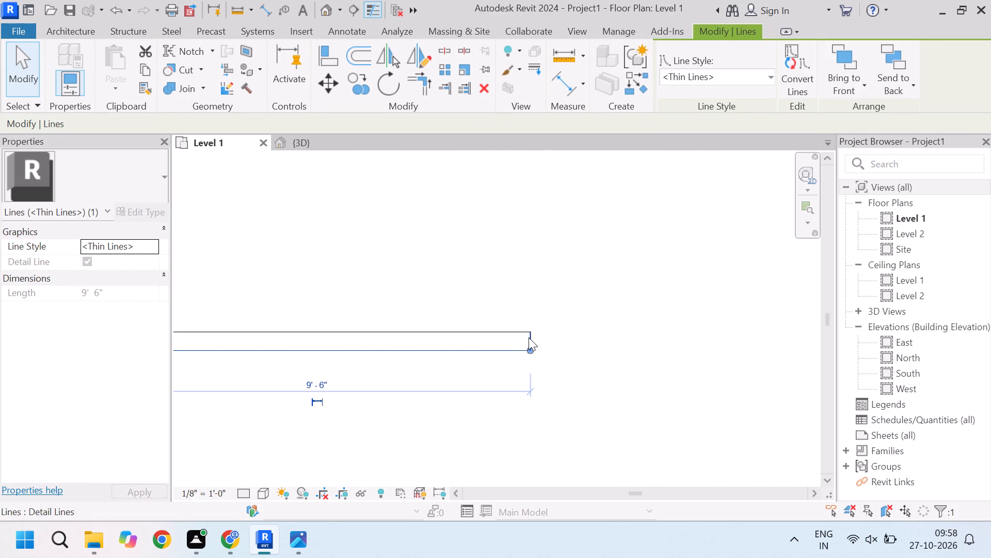
{"action": "left_click", "coordinate": [529, 337]}
{"action": "scroll", "coordinate": [499, 339], "scroll_direction": "down", "scroll_amount": 9}
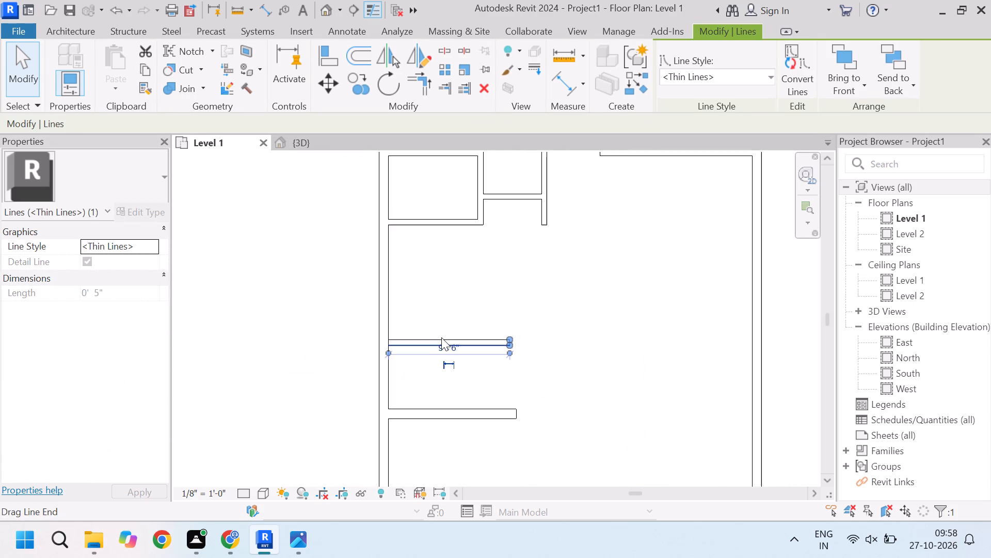
{"action": "left_click_drag", "start_coordinate": [350, 300], "coordinate": [548, 376]}
{"action": "scroll", "coordinate": [506, 351], "scroll_direction": "up", "scroll_amount": 3}
{"action": "left_click", "coordinate": [513, 293]}
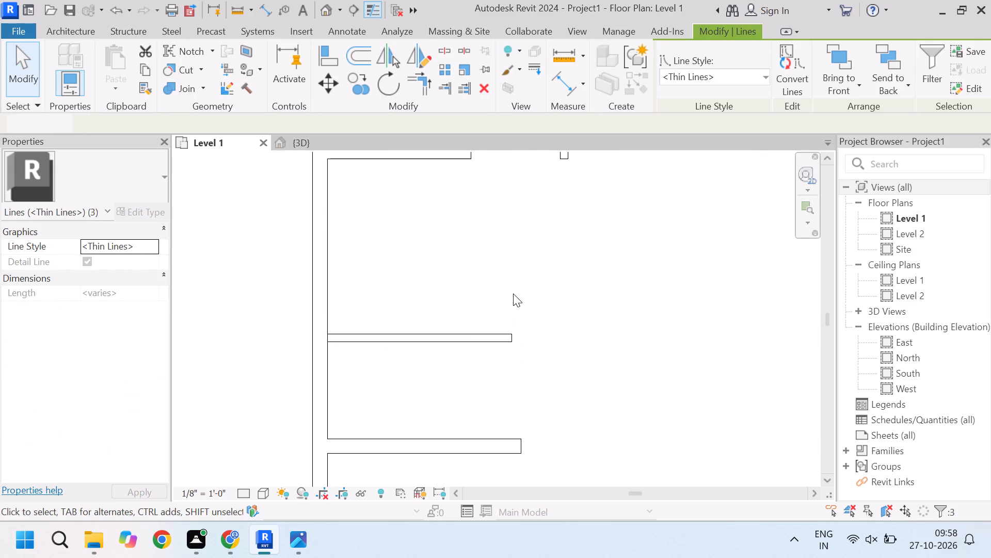
{"action": "left_click", "coordinate": [475, 334]}
{"action": "key", "text": "Delete"}
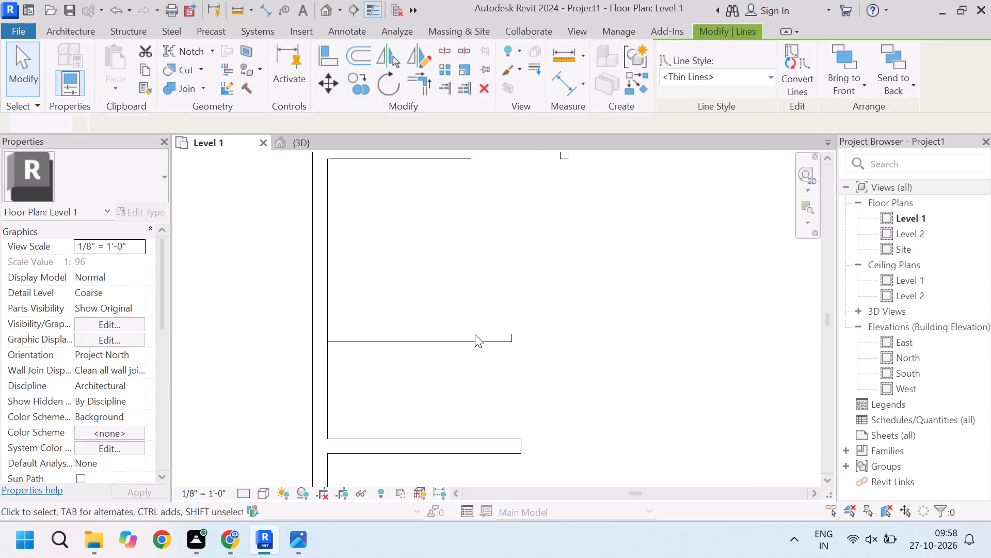
{"action": "left_click_drag", "start_coordinate": [538, 377], "coordinate": [435, 304]}
{"action": "key", "text": "Delete"}
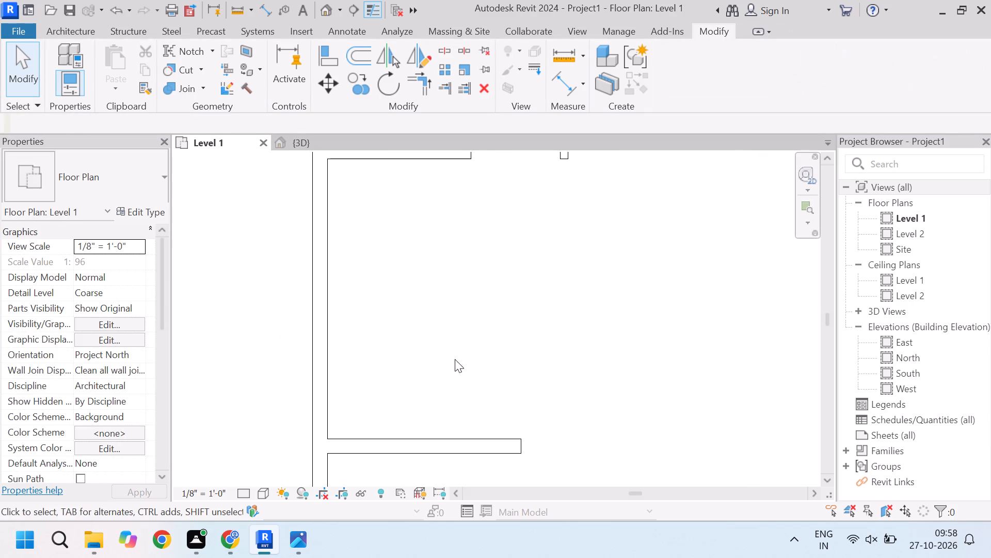
Draw an 8' vertical detail line northward from the upper east corner of the Generic - 9" stub wall.
{"action": "scroll", "coordinate": [455, 359], "scroll_direction": "down", "scroll_amount": 5}
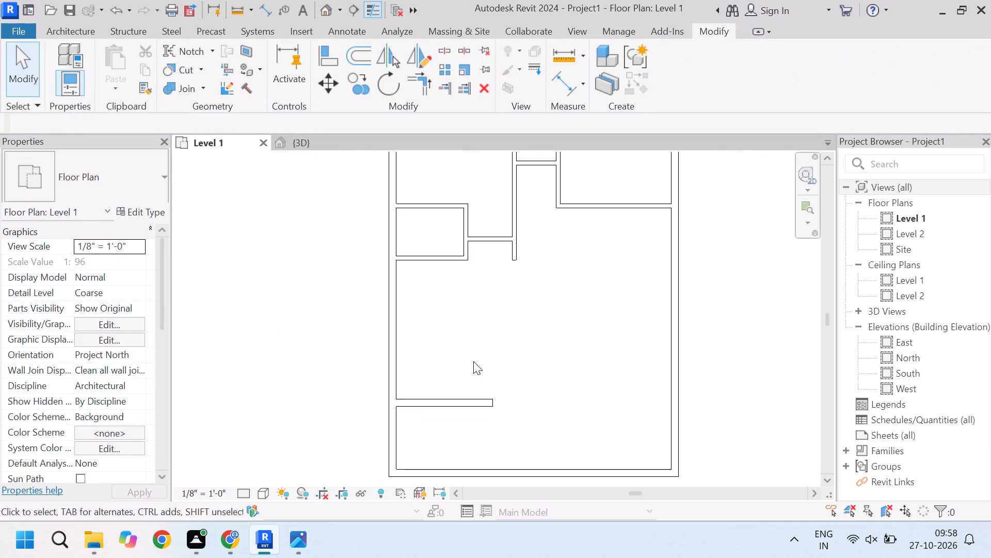
{"action": "scroll", "coordinate": [473, 361], "scroll_direction": "down", "scroll_amount": 2}
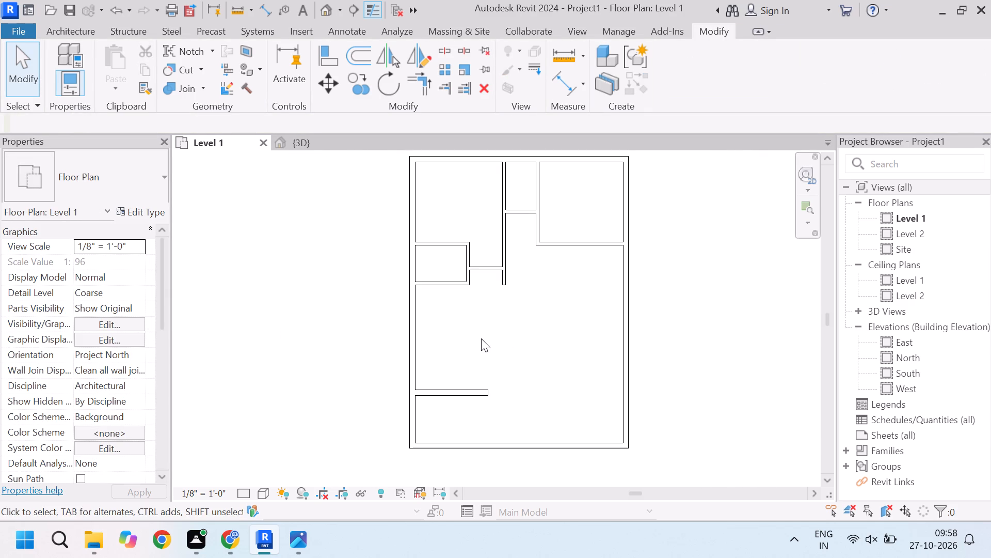
{"action": "scroll", "coordinate": [459, 388], "scroll_direction": "up", "scroll_amount": 4}
{"action": "type", "text": "dl"}
{"action": "left_click", "coordinate": [383, 388]}
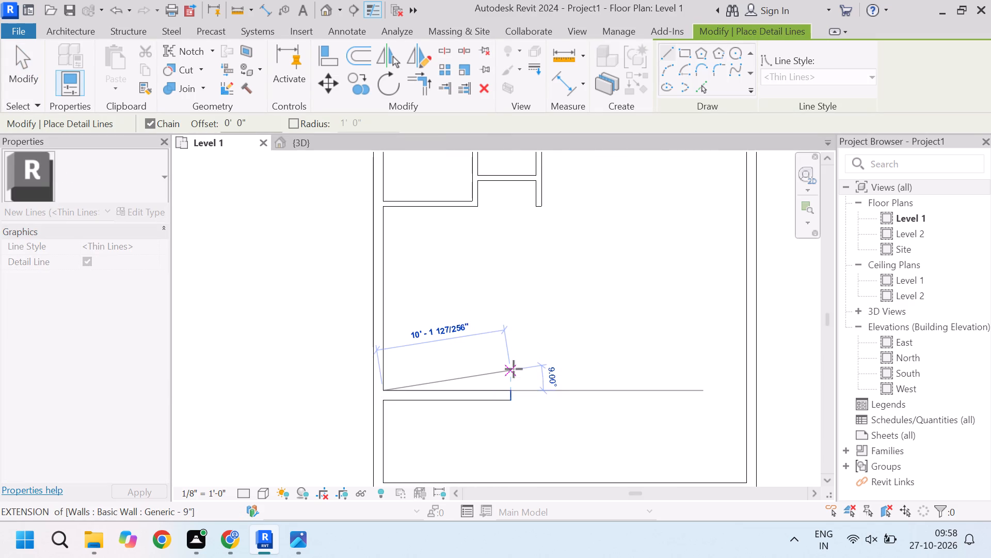
{"action": "key", "text": "Escape"}
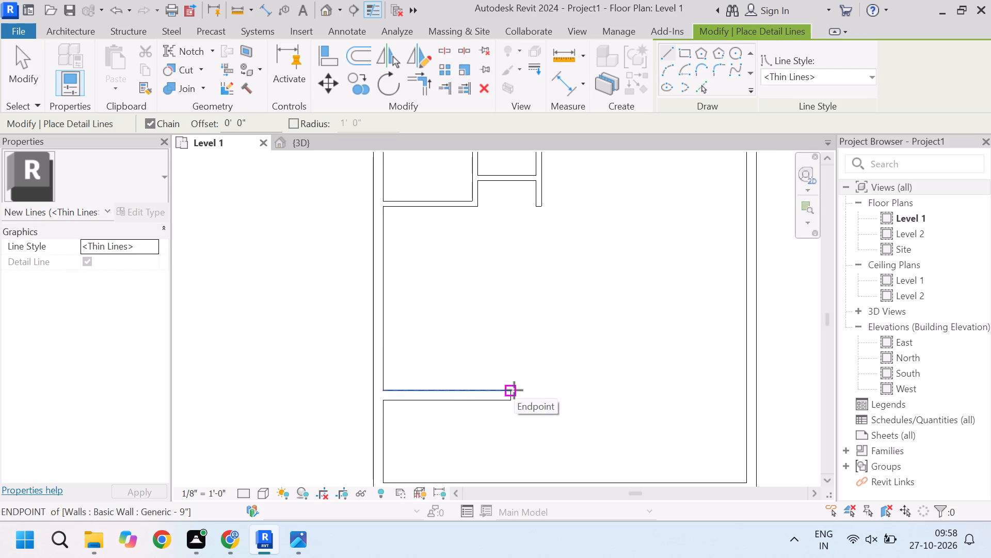
{"action": "left_click", "coordinate": [514, 390]}
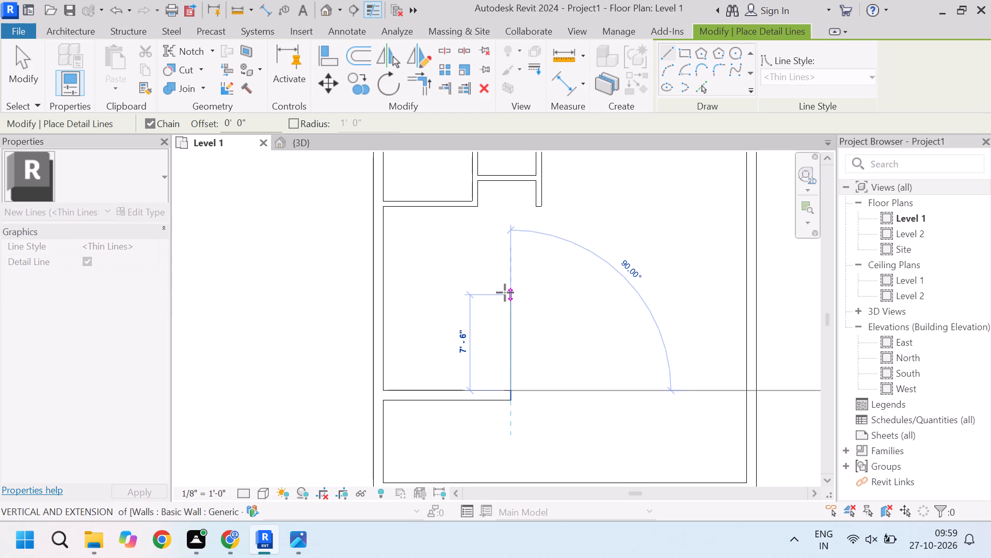
{"action": "key", "text": "8"}
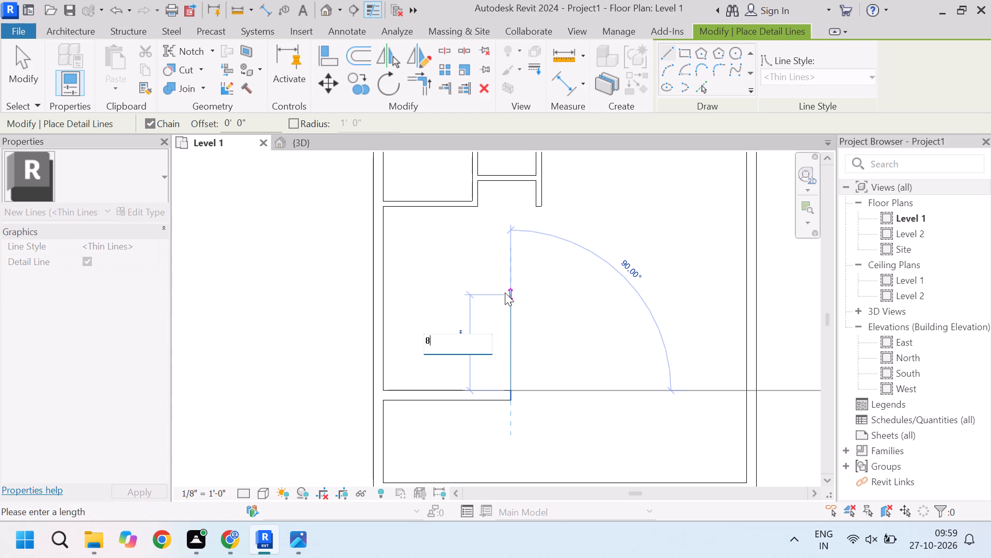
{"action": "key", "text": "apostrophe"}
{"action": "key", "text": "Return"}
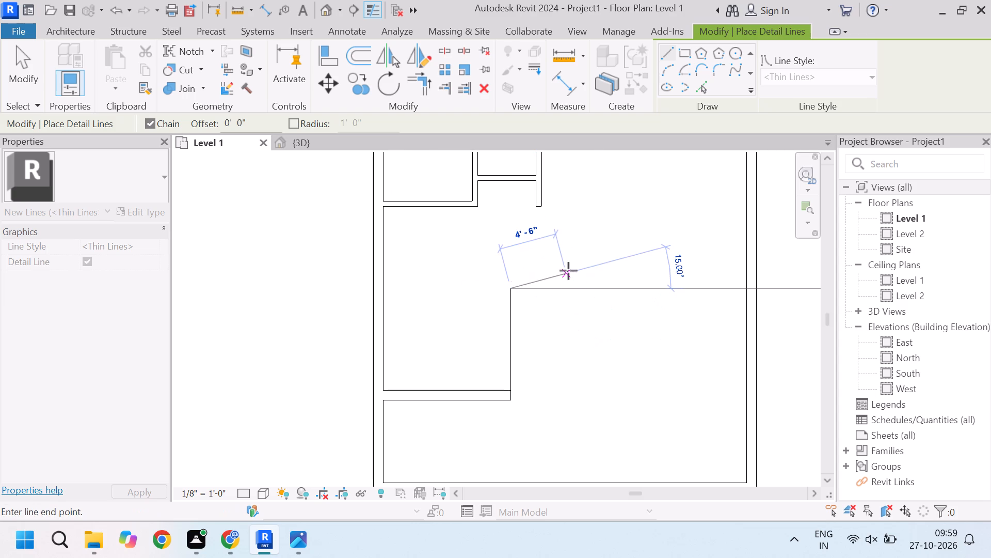
Examine the area between the 8' vertical detail line, the Generic - 9" stub wall and the partitions to the north, and end the detail-line chain.
{"action": "scroll", "coordinate": [558, 291], "scroll_direction": "up", "scroll_amount": 3}
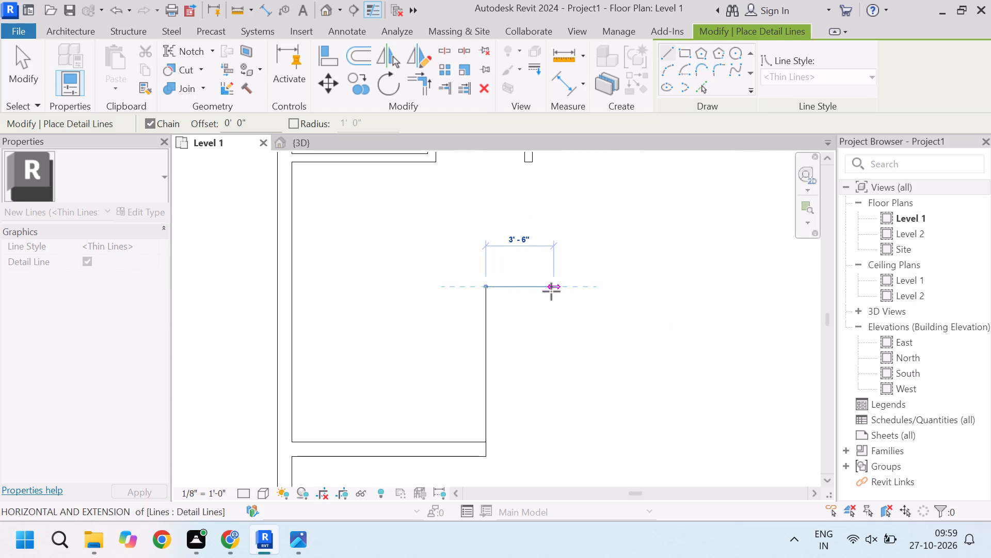
{"action": "scroll", "coordinate": [551, 291], "scroll_direction": "down", "scroll_amount": 4}
{"action": "scroll", "coordinate": [511, 287], "scroll_direction": "up", "scroll_amount": 8}
{"action": "scroll", "coordinate": [530, 293], "scroll_direction": "down", "scroll_amount": 8}
{"action": "scroll", "coordinate": [531, 390], "scroll_direction": "up", "scroll_amount": 4}
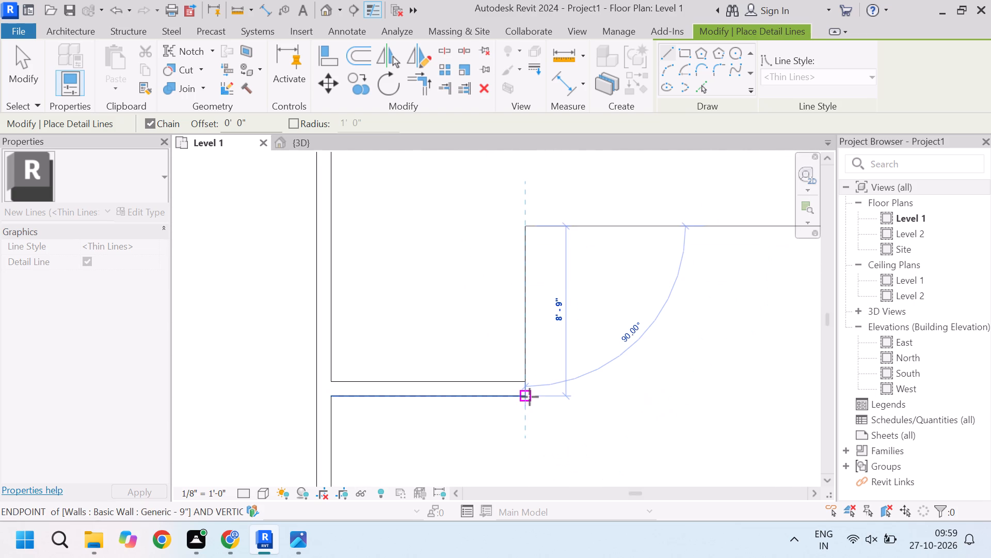
{"action": "scroll", "coordinate": [521, 397], "scroll_direction": "up", "scroll_amount": 4}
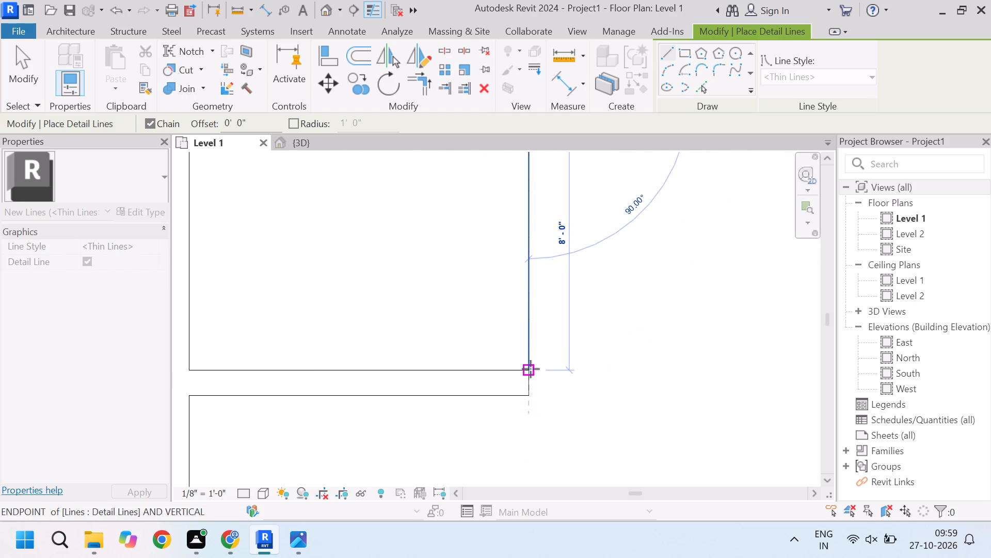
{"action": "scroll", "coordinate": [531, 369], "scroll_direction": "down", "scroll_amount": 6}
{"action": "scroll", "coordinate": [558, 236], "scroll_direction": "up", "scroll_amount": 4}
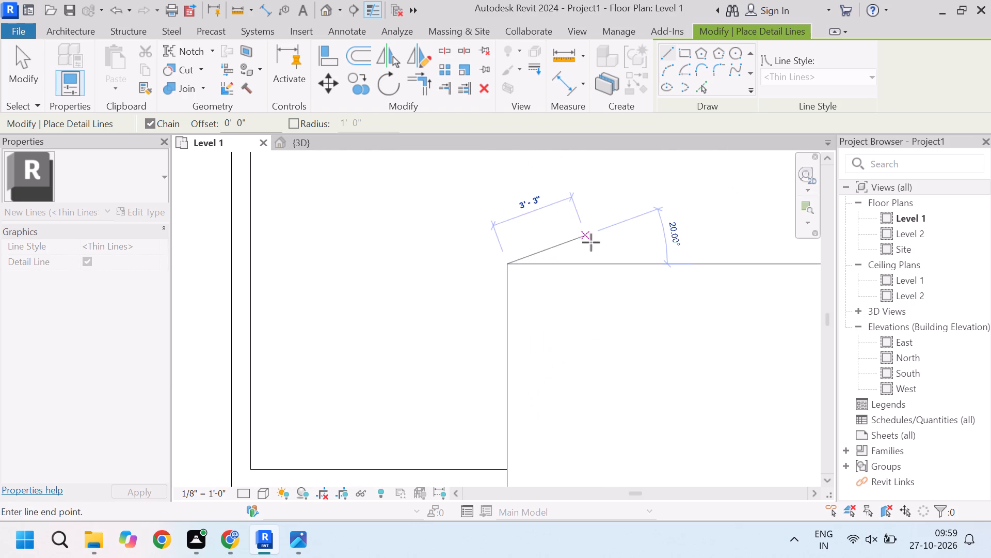
{"action": "scroll", "coordinate": [628, 267], "scroll_direction": "down", "scroll_amount": 7}
{"action": "scroll", "coordinate": [641, 266], "scroll_direction": "up", "scroll_amount": 1}
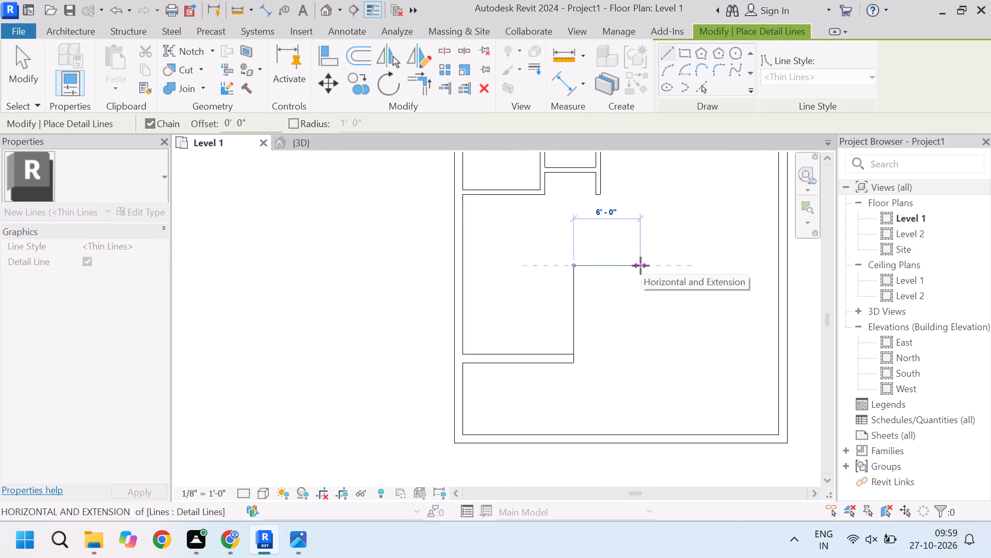
{"action": "scroll", "coordinate": [641, 266], "scroll_direction": "up", "scroll_amount": 2}
{"action": "scroll", "coordinate": [651, 269], "scroll_direction": "down", "scroll_amount": 3}
{"action": "scroll", "coordinate": [658, 267], "scroll_direction": "up", "scroll_amount": 4}
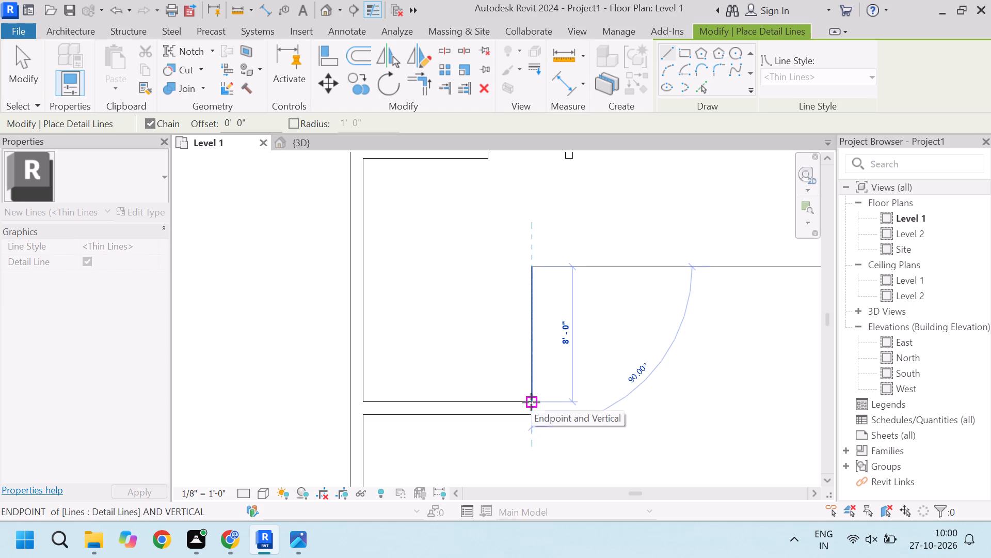
{"action": "scroll", "coordinate": [595, 189], "scroll_direction": "down", "scroll_amount": 3}
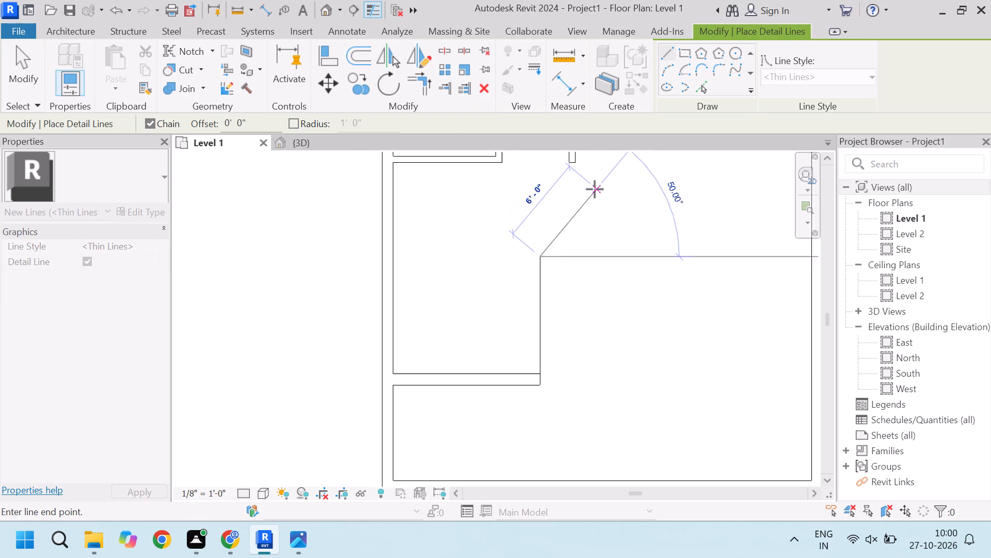
{"action": "scroll", "coordinate": [595, 189], "scroll_direction": "down", "scroll_amount": 2}
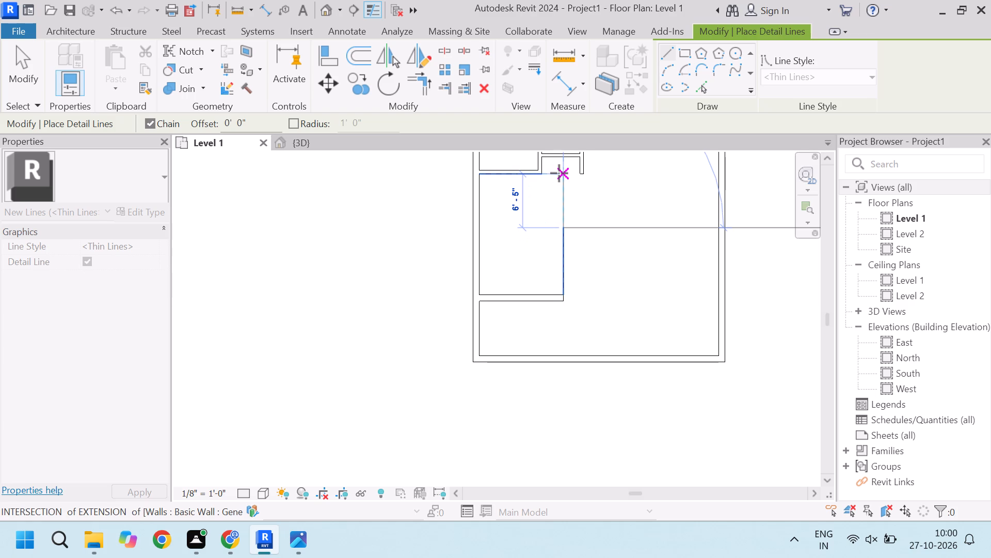
{"action": "scroll", "coordinate": [539, 198], "scroll_direction": "up", "scroll_amount": 2}
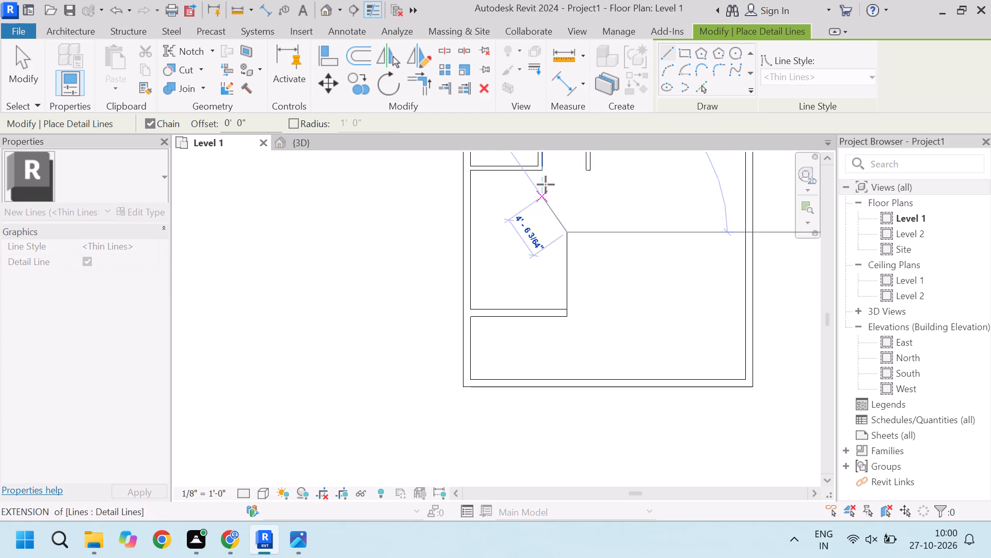
{"action": "scroll", "coordinate": [569, 172], "scroll_direction": "up", "scroll_amount": 3}
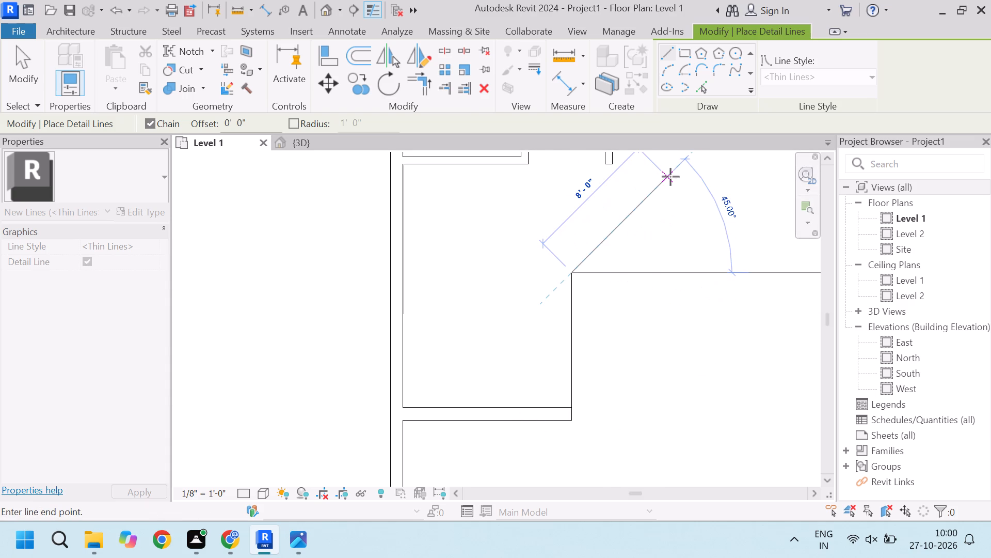
{"action": "scroll", "coordinate": [576, 299], "scroll_direction": "down", "scroll_amount": 8}
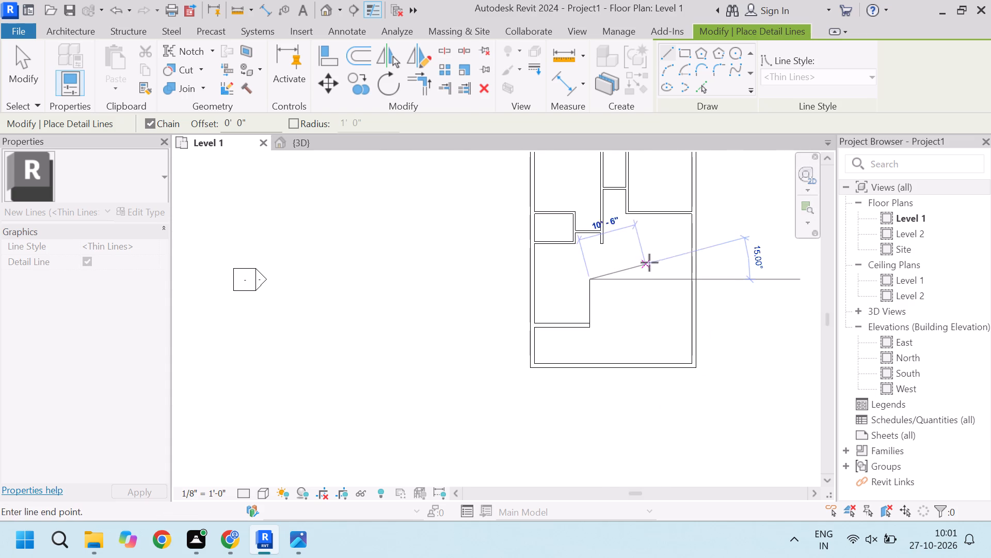
{"action": "scroll", "coordinate": [617, 244], "scroll_direction": "up", "scroll_amount": 6}
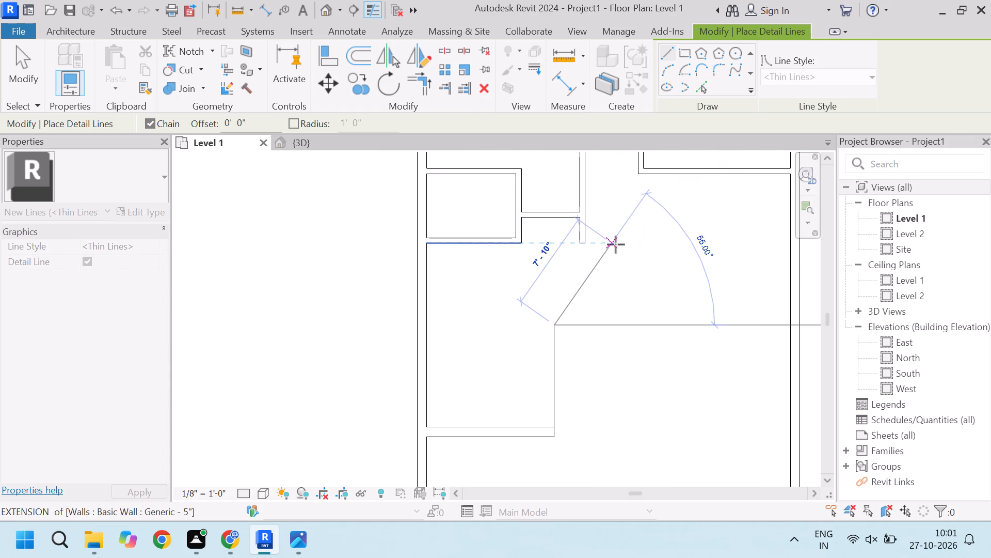
{"action": "scroll", "coordinate": [637, 280], "scroll_direction": "down", "scroll_amount": 2}
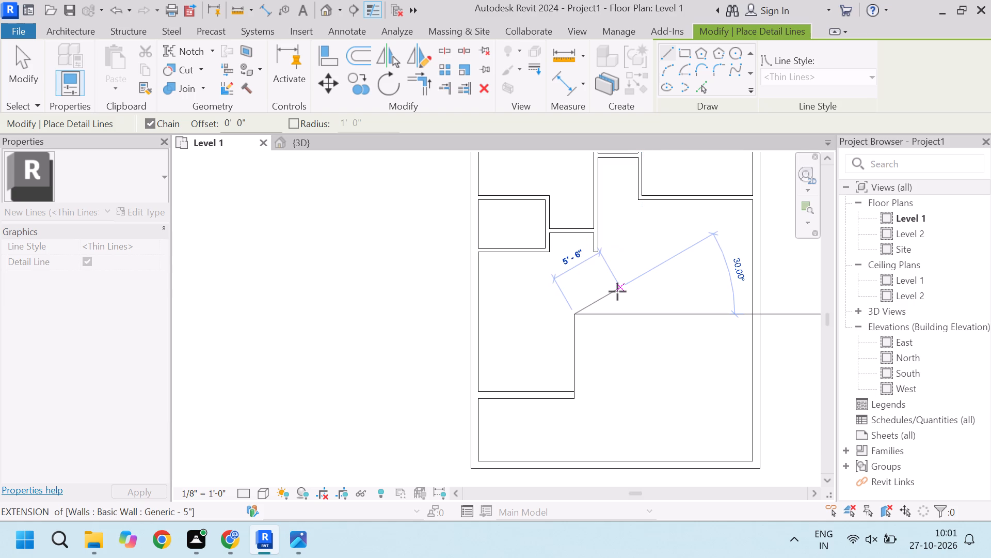
{"action": "scroll", "coordinate": [587, 258], "scroll_direction": "up", "scroll_amount": 7}
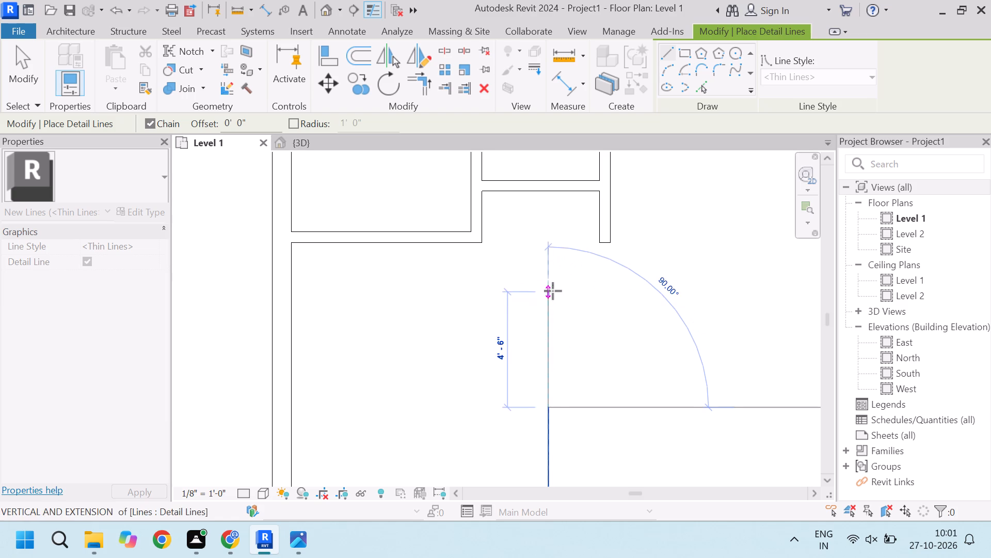
{"action": "scroll", "coordinate": [577, 286], "scroll_direction": "down", "scroll_amount": 2}
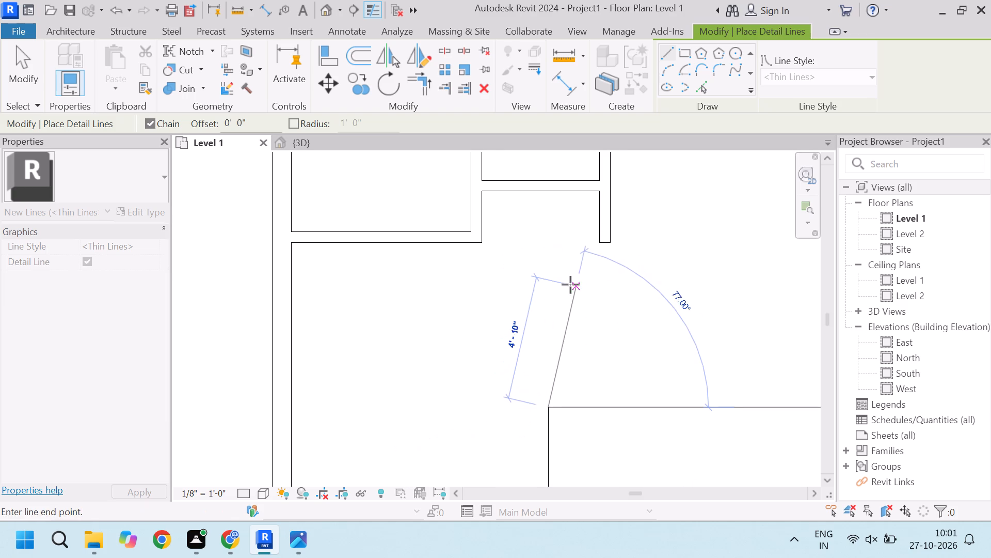
{"action": "scroll", "coordinate": [570, 285], "scroll_direction": "down", "scroll_amount": 5}
{"action": "scroll", "coordinate": [551, 284], "scroll_direction": "up", "scroll_amount": 3}
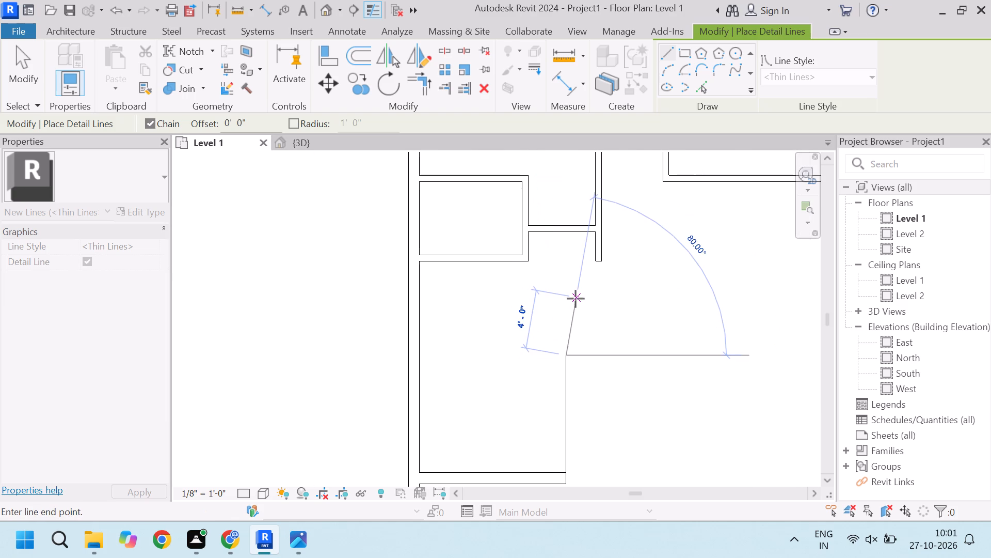
{"action": "scroll", "coordinate": [554, 315], "scroll_direction": "up", "scroll_amount": 2}
{"action": "scroll", "coordinate": [574, 381], "scroll_direction": "down", "scroll_amount": 6}
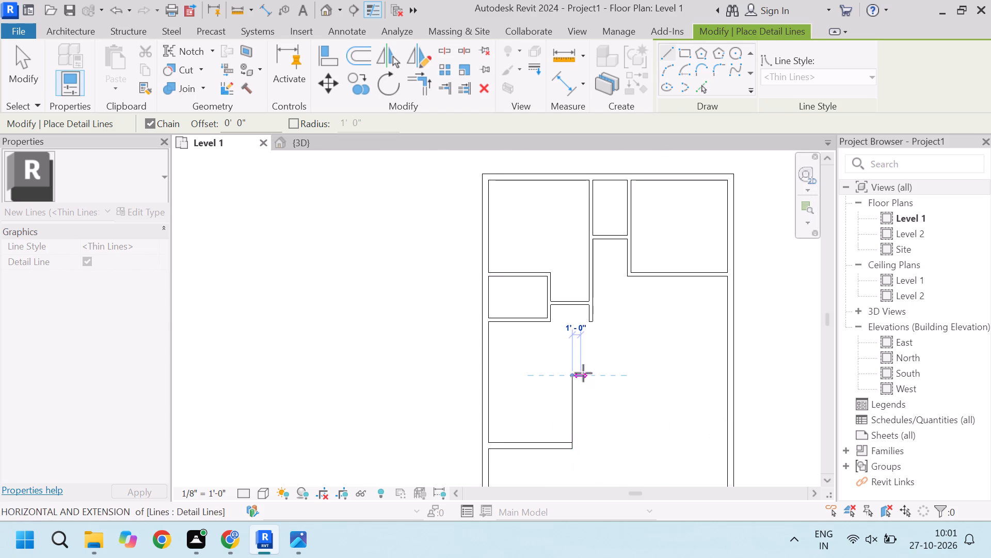
{"action": "scroll", "coordinate": [583, 373], "scroll_direction": "up", "scroll_amount": 3}
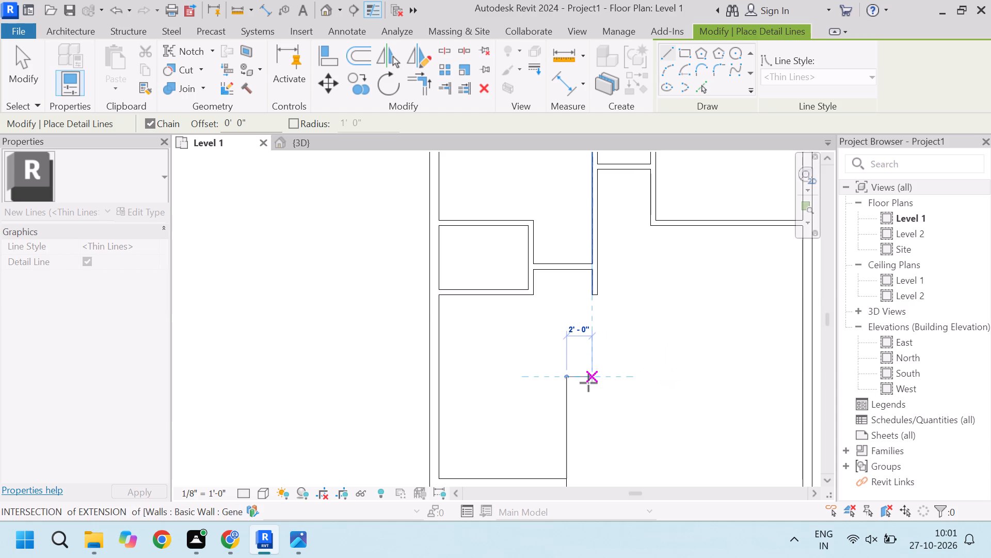
{"action": "key", "text": "Return"}
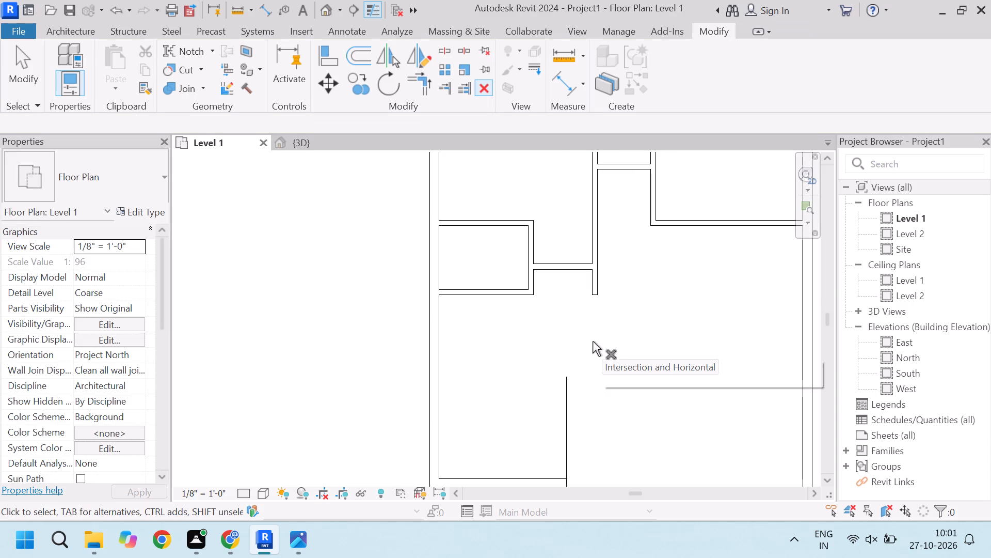
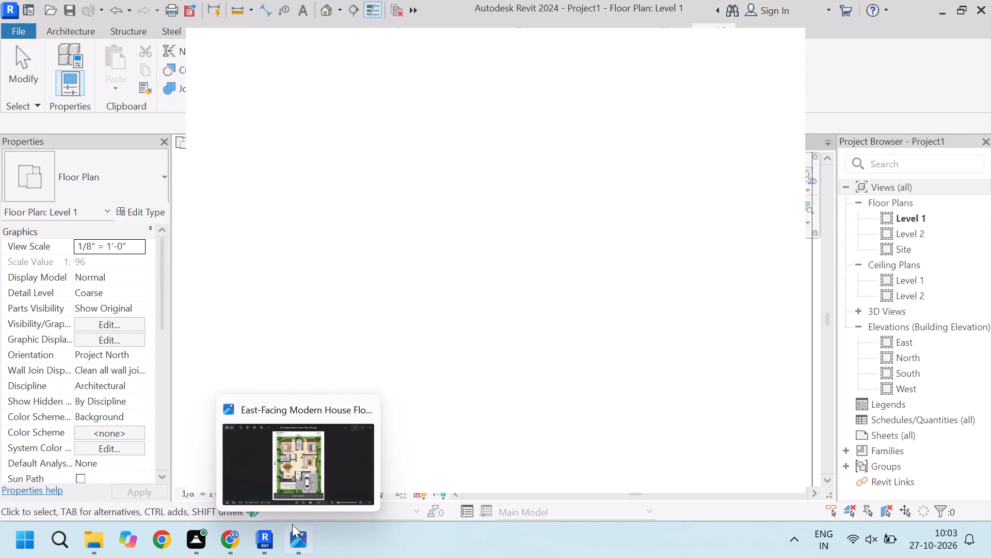
Examine the 8' vertical detail line, the Generic - 9" stub wall and the surrounding partitions in the Level 1 plan.
{"action": "left_click", "coordinate": [179, 196]}
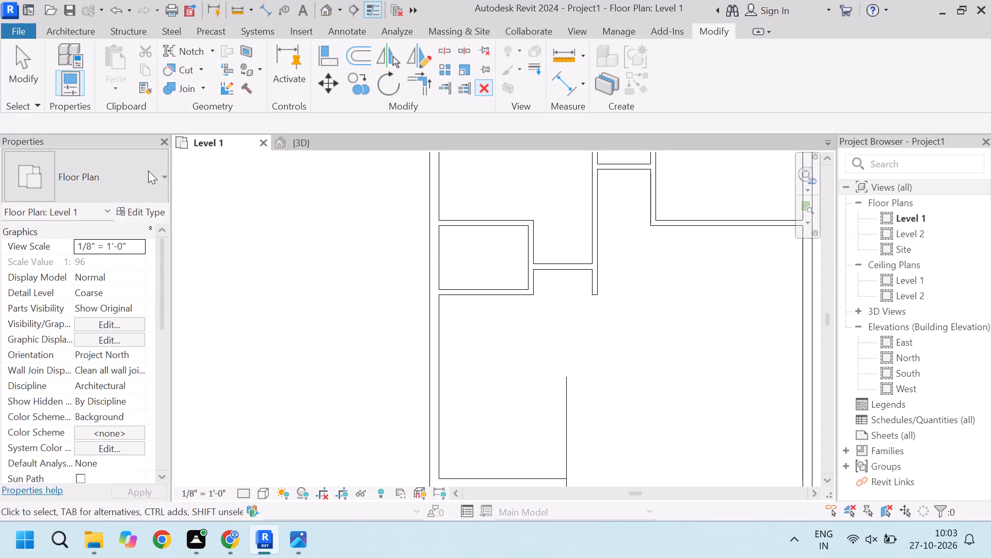
{"action": "scroll", "coordinate": [685, 345], "scroll_direction": "down", "scroll_amount": 10}
{"action": "scroll", "coordinate": [620, 355], "scroll_direction": "up", "scroll_amount": 9}
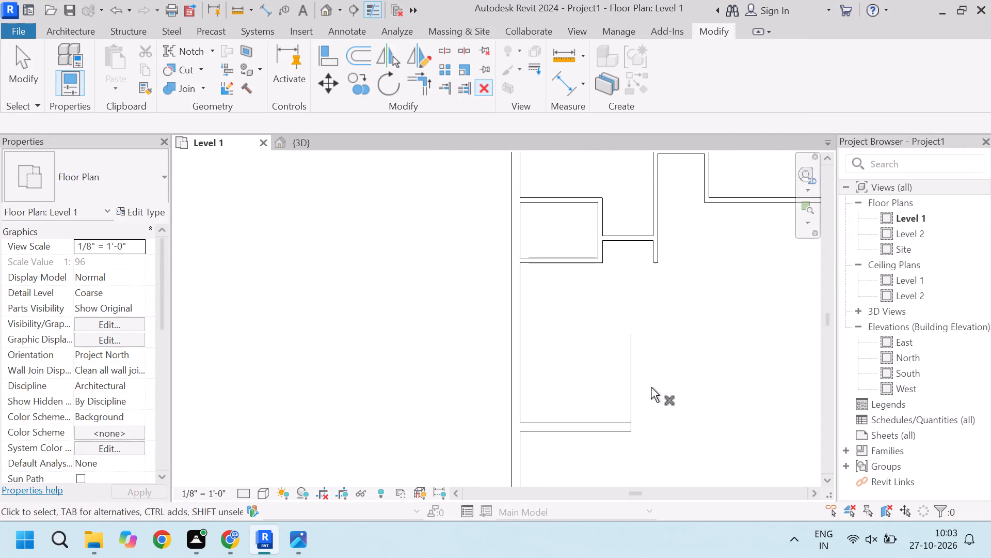
{"action": "scroll", "coordinate": [617, 376], "scroll_direction": "down", "scroll_amount": 4}
{"action": "key", "text": "Escape"}
{"action": "key", "text": "Escape"}
{"action": "key", "text": "Escape"}
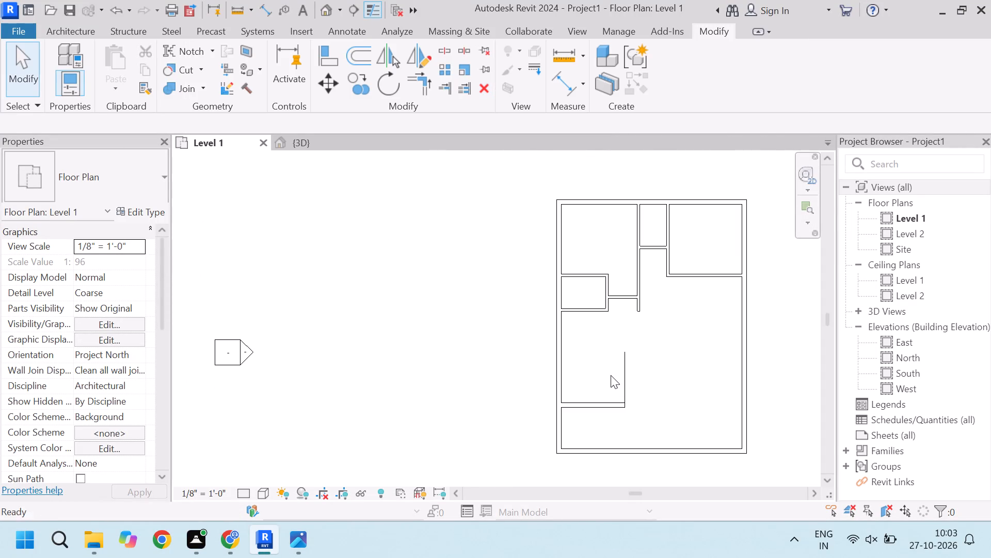
{"action": "scroll", "coordinate": [651, 376], "scroll_direction": "down", "scroll_amount": 5}
{"action": "scroll", "coordinate": [642, 376], "scroll_direction": "up", "scroll_amount": 9}
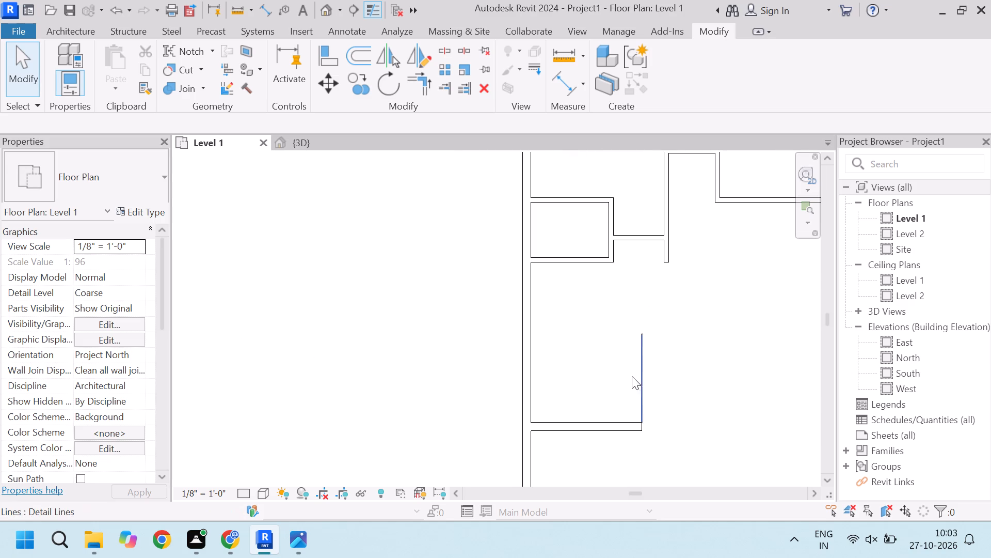
{"action": "scroll", "coordinate": [679, 395], "scroll_direction": "down", "scroll_amount": 5}
{"action": "middle_click_drag", "start_coordinate": [714, 433], "coordinate": [656, 428]}
{"action": "scroll", "coordinate": [597, 365], "scroll_direction": "up", "scroll_amount": 3}
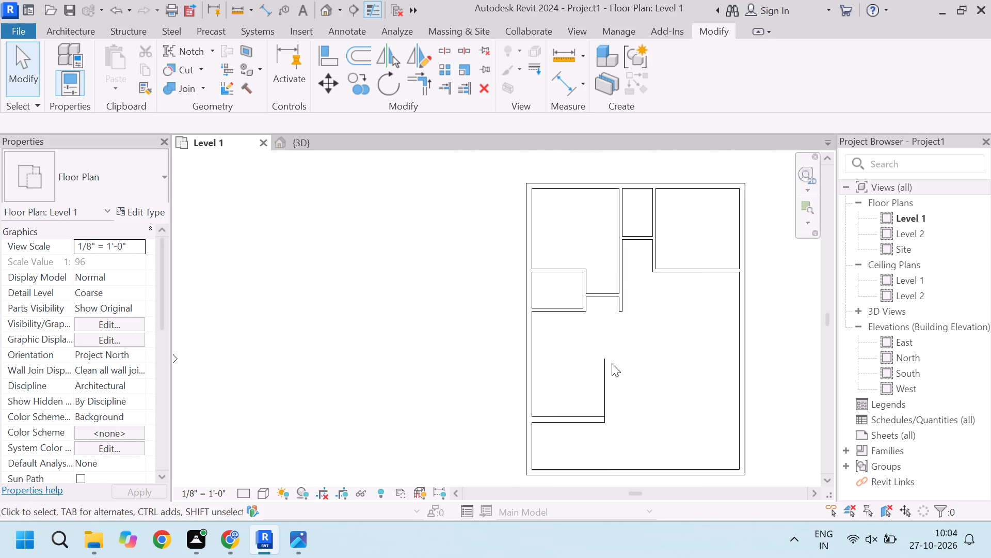
{"action": "scroll", "coordinate": [612, 363], "scroll_direction": "up", "scroll_amount": 4}
{"action": "middle_click_drag", "start_coordinate": [647, 386], "coordinate": [596, 386]}
{"action": "scroll", "coordinate": [569, 379], "scroll_direction": "down", "scroll_amount": 3}
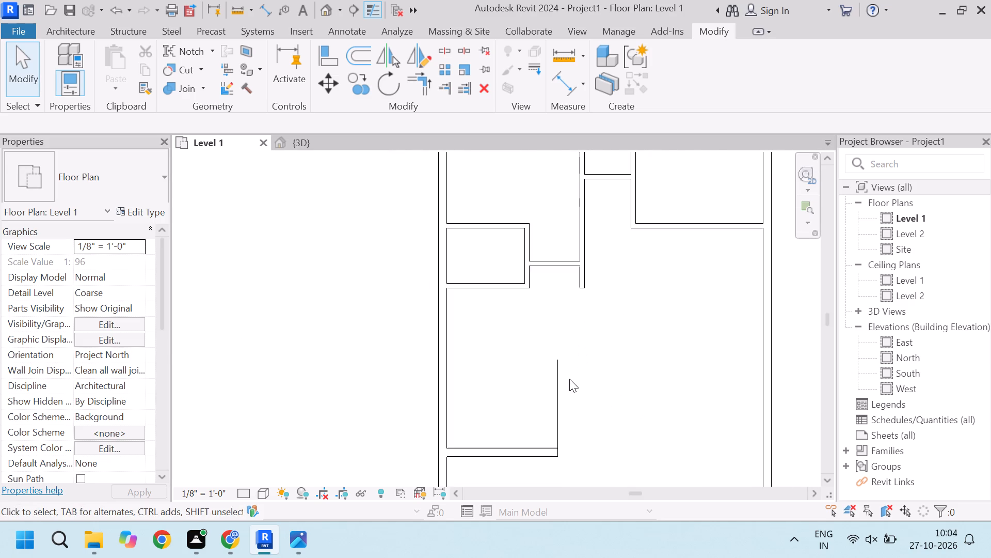
{"action": "scroll", "coordinate": [565, 400], "scroll_direction": "up", "scroll_amount": 3}
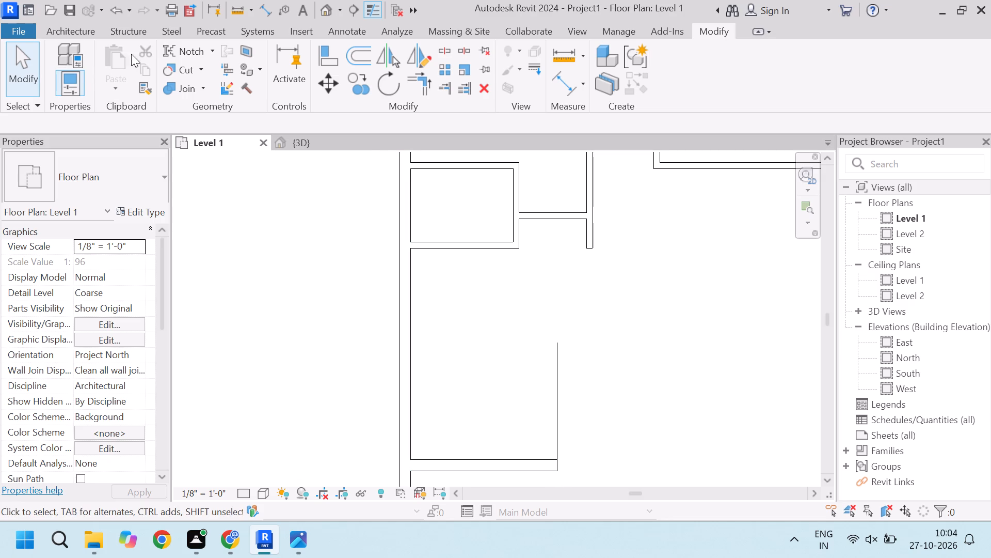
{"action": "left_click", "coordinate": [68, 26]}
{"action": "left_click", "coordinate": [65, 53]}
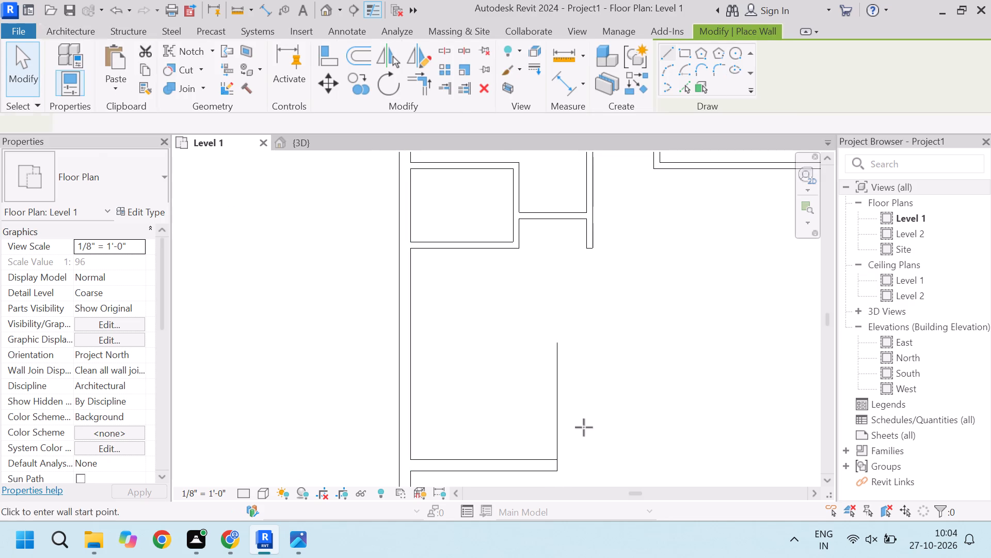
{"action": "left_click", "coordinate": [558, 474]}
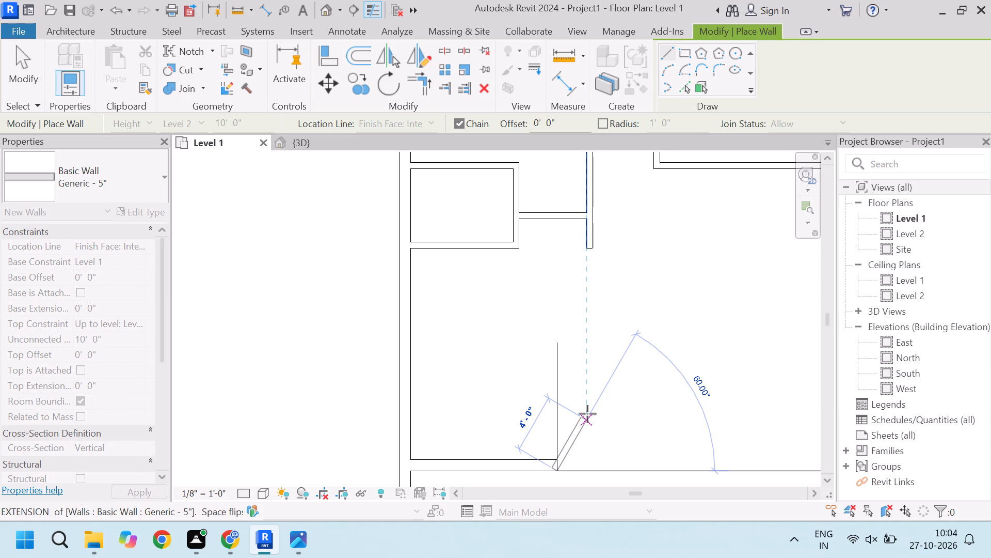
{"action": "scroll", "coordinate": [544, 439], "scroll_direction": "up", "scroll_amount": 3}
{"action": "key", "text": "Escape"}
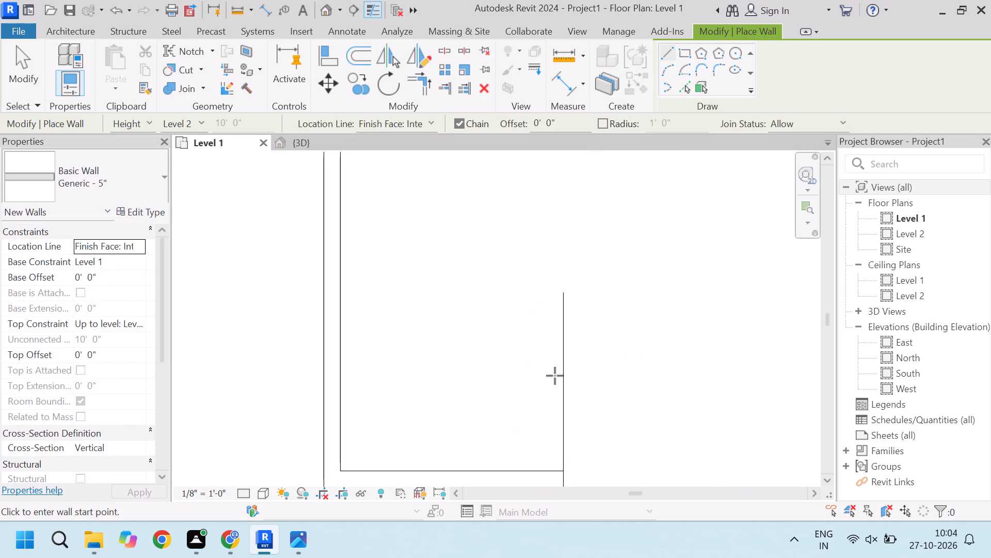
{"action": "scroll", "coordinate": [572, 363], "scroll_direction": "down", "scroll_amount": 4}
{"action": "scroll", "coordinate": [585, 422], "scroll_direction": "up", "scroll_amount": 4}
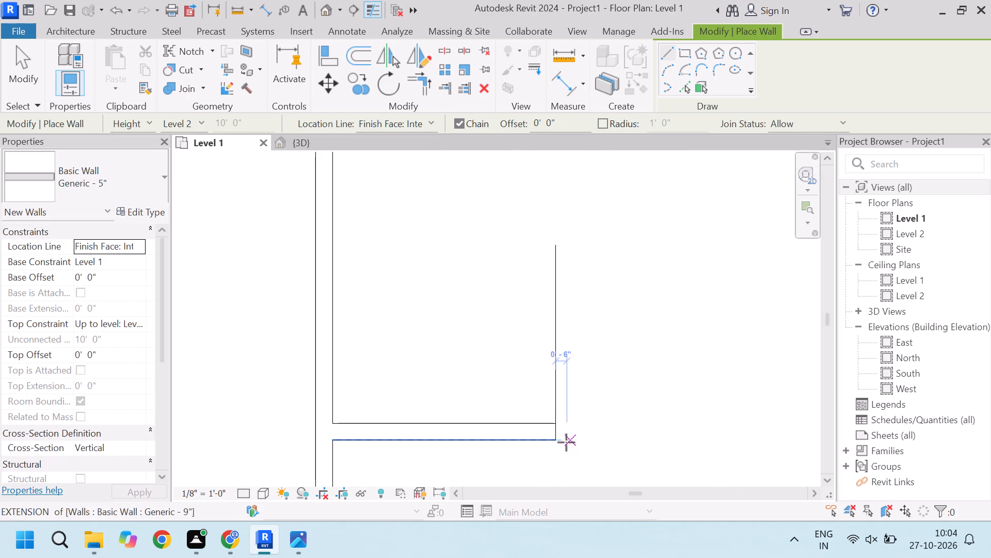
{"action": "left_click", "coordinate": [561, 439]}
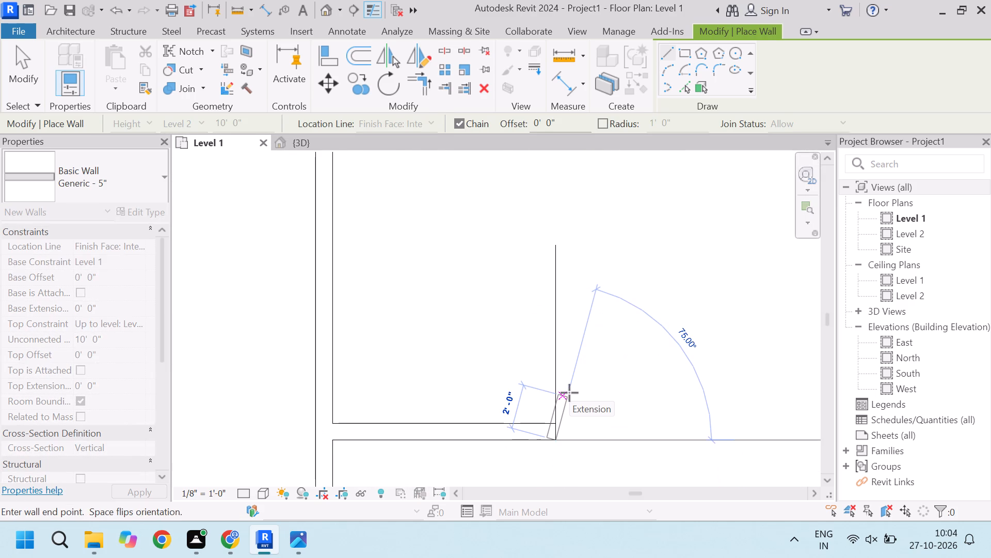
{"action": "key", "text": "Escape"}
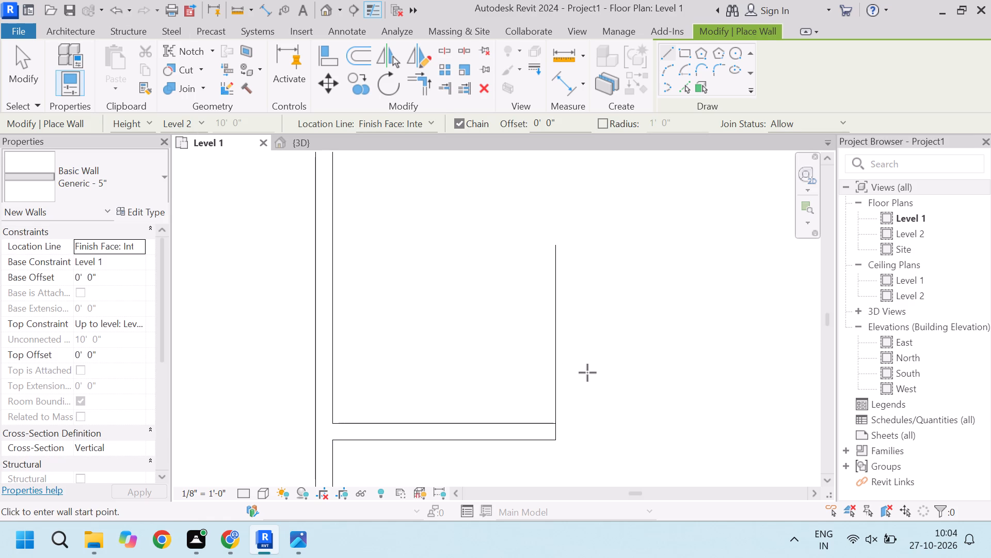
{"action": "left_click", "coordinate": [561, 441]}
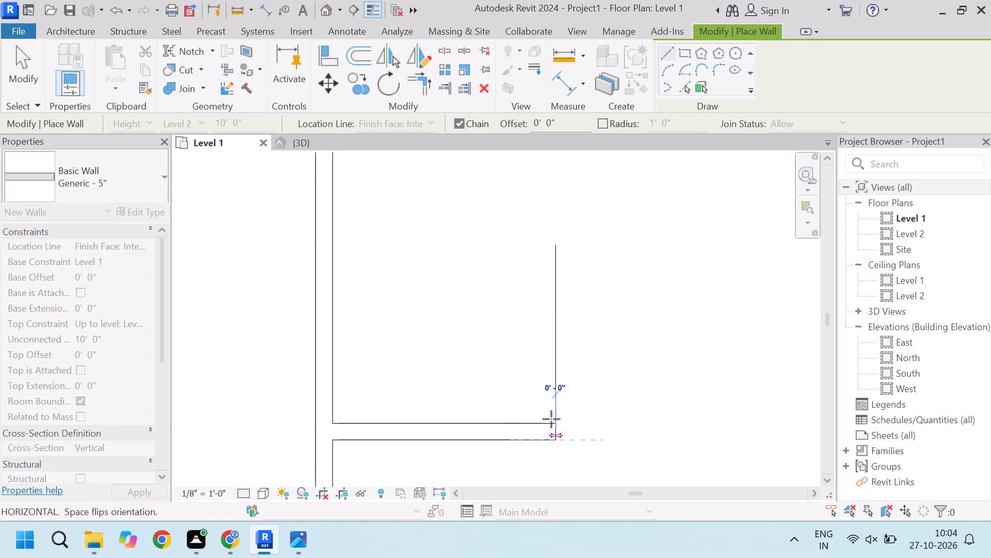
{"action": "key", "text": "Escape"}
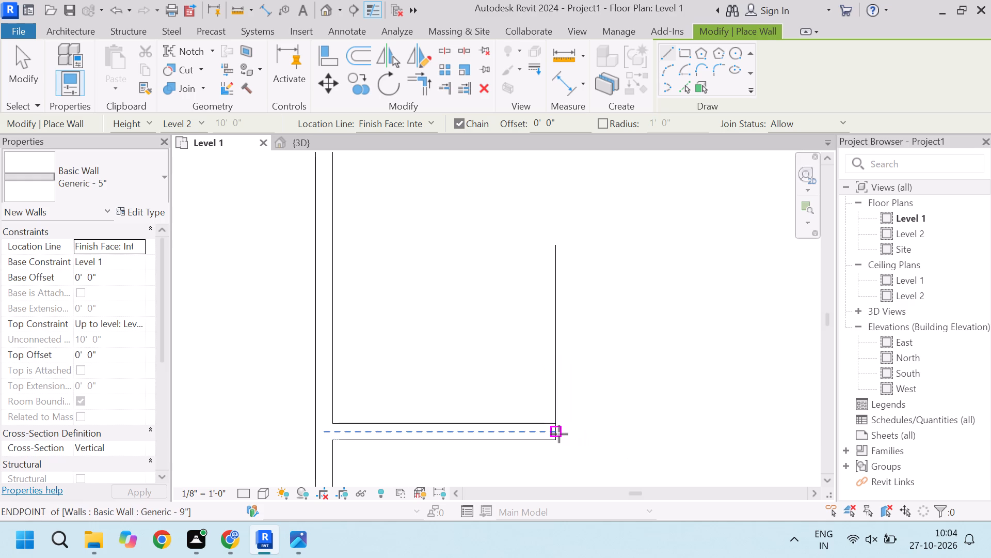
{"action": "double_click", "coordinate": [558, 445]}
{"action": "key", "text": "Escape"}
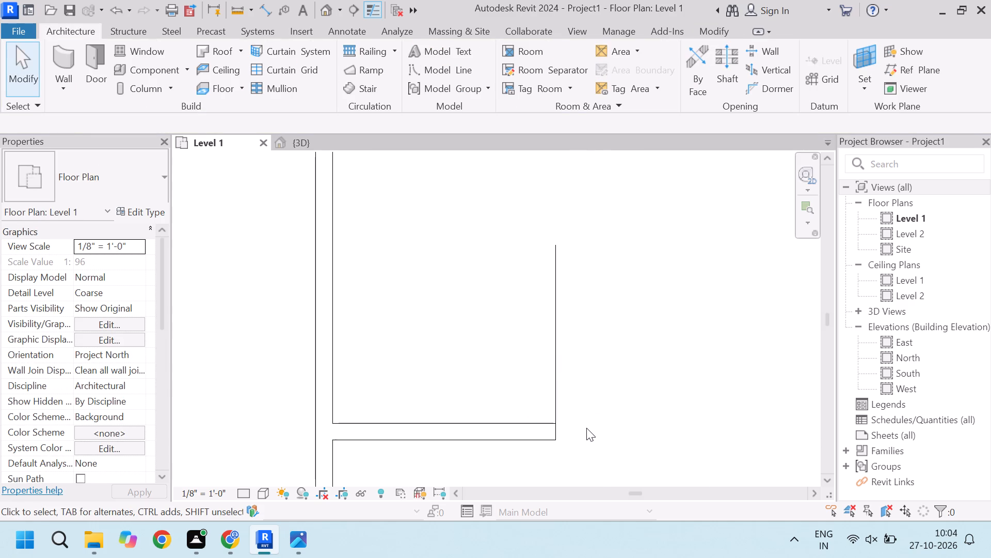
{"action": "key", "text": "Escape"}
Draw a 7' Generic - 5" wall southward from the north end of the 8' vertical detail line, along its east side.
{"action": "type", "text": "wa"}
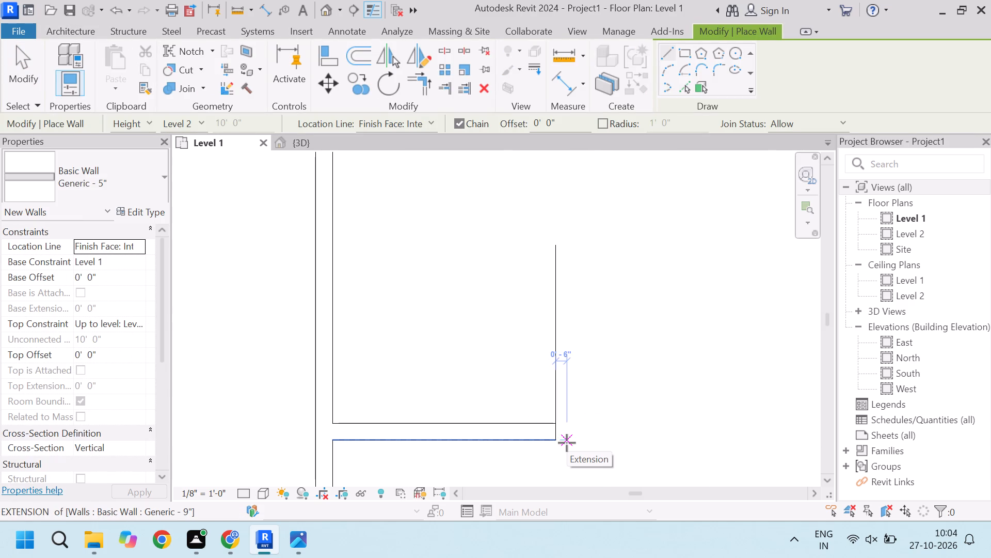
{"action": "left_click", "coordinate": [558, 443]}
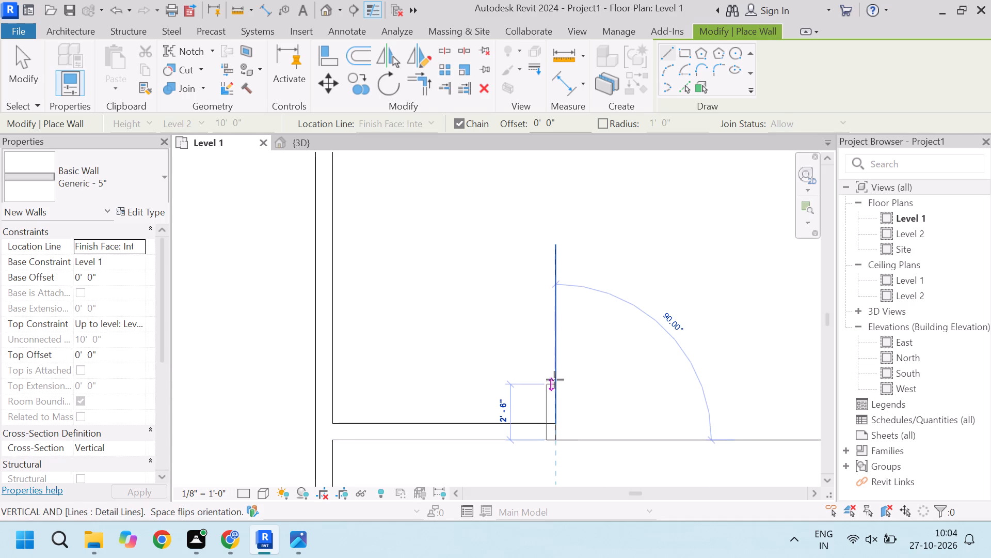
{"action": "key", "text": "Escape"}
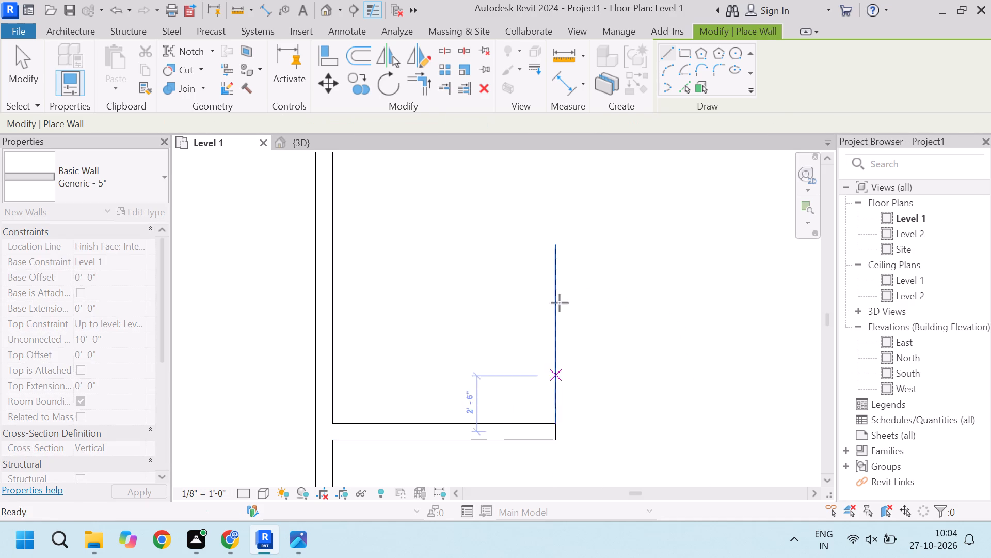
{"action": "left_click", "coordinate": [562, 245]}
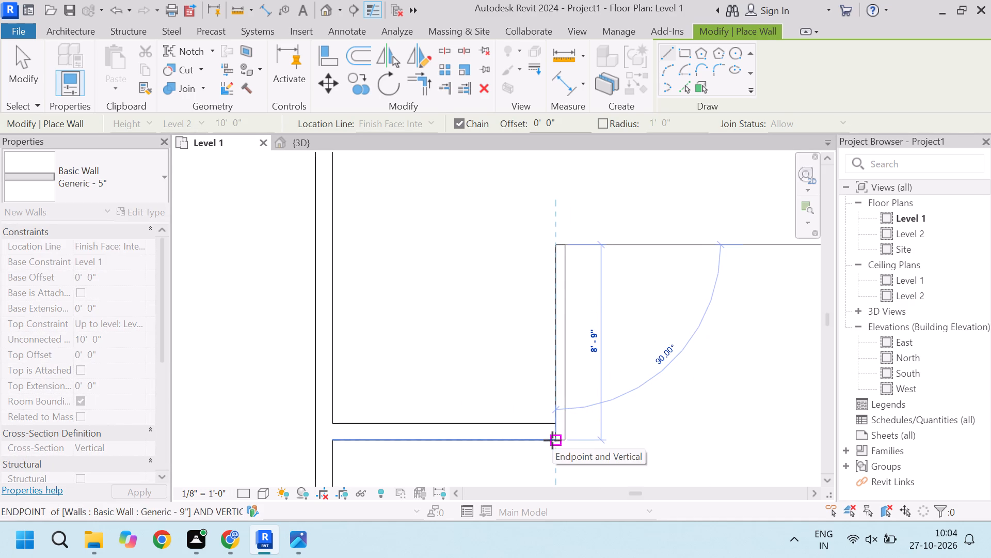
{"action": "left_click", "coordinate": [560, 404]}
{"action": "key", "text": "Escape"}
{"action": "scroll", "coordinate": [370, 272], "scroll_direction": "down", "scroll_amount": 4}
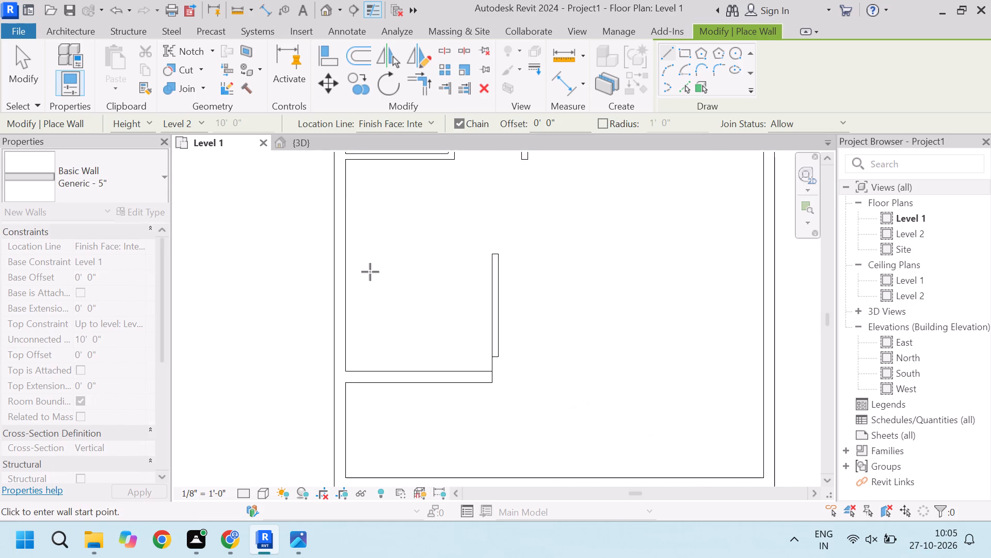
{"action": "scroll", "coordinate": [445, 319], "scroll_direction": "up", "scroll_amount": 4}
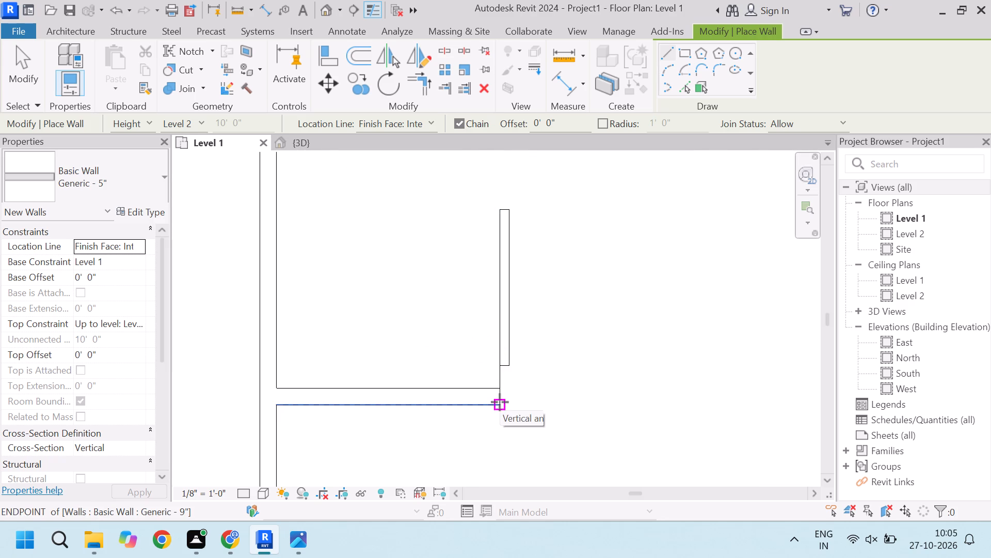
{"action": "scroll", "coordinate": [540, 400], "scroll_direction": "up", "scroll_amount": 4}
{"action": "key", "text": "Escape"}
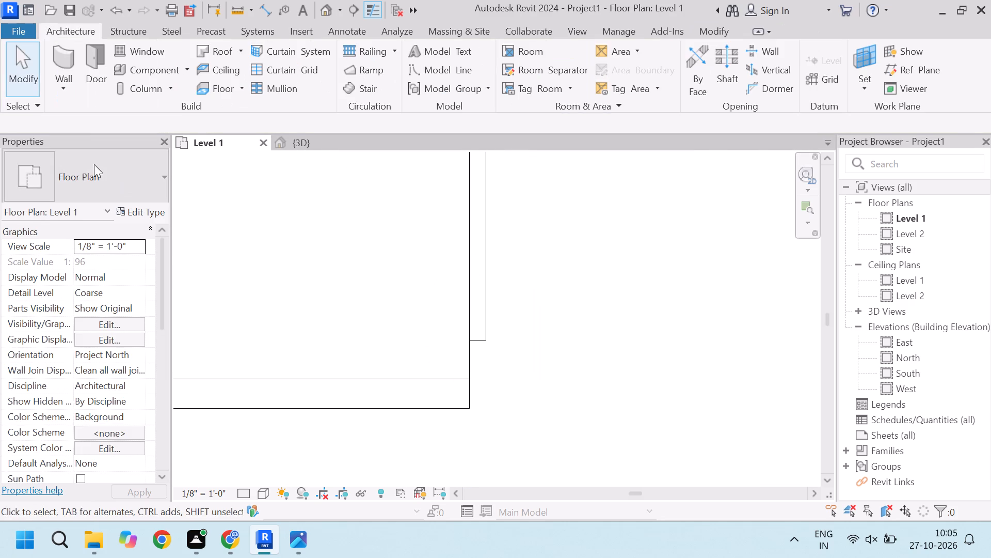
{"action": "key", "text": "Escape"}
{"action": "key", "text": "Escape"}
{"action": "key", "text": "Escape"}
Draw a 1'-9" Generic - 9" wall northward from the stub wall's southeast corner to the 7' partition's south end.
{"action": "type", "text": "wa"}
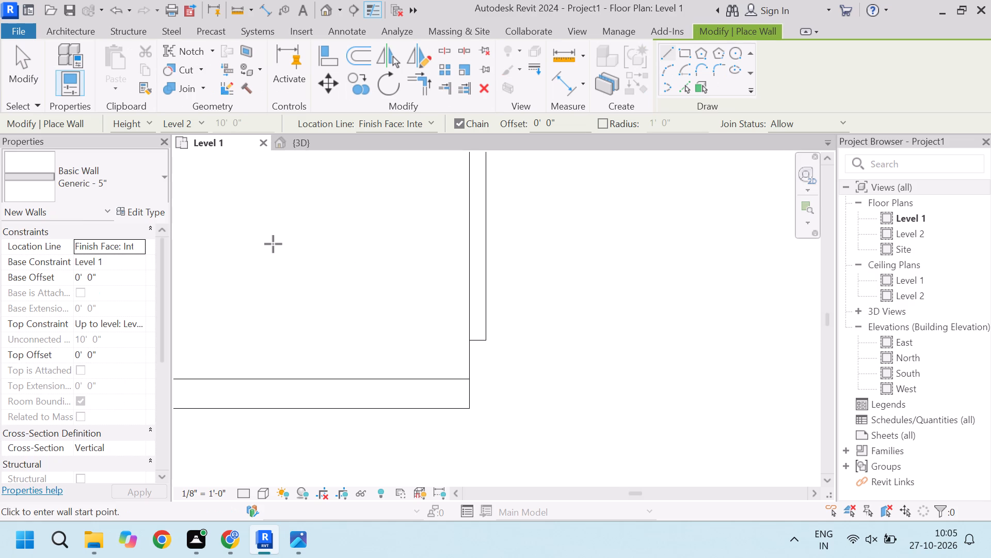
{"action": "left_click", "coordinate": [143, 183]}
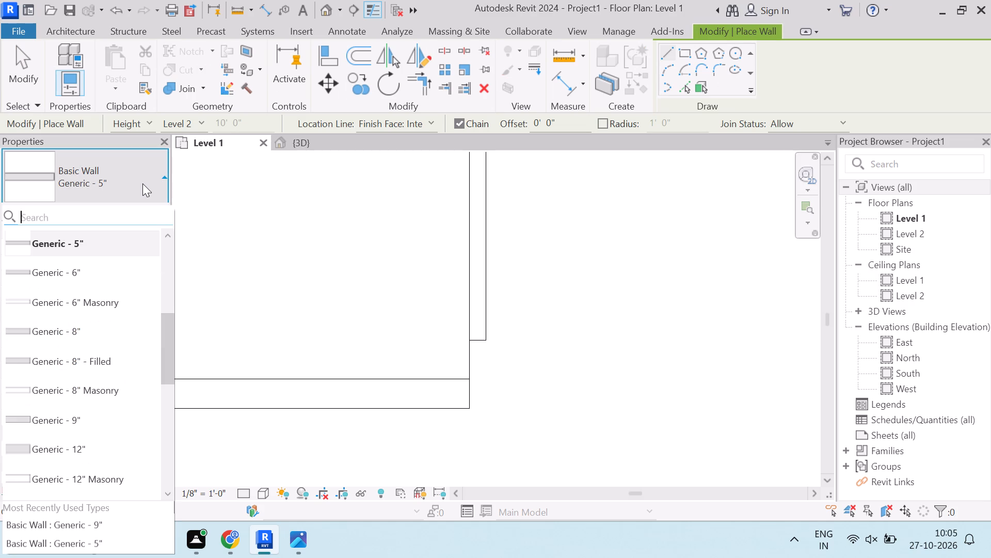
{"action": "left_click", "coordinate": [94, 413]}
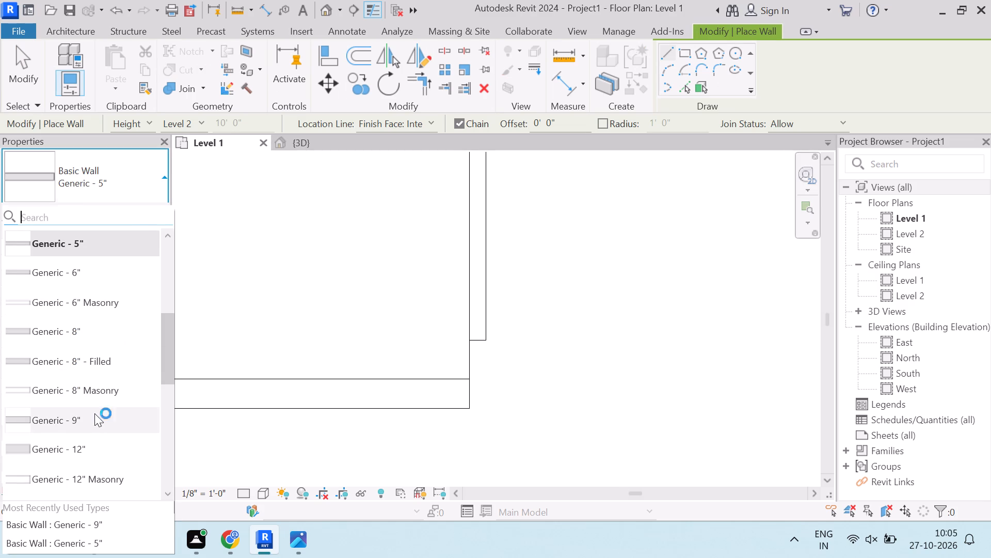
{"action": "left_click", "coordinate": [467, 411]}
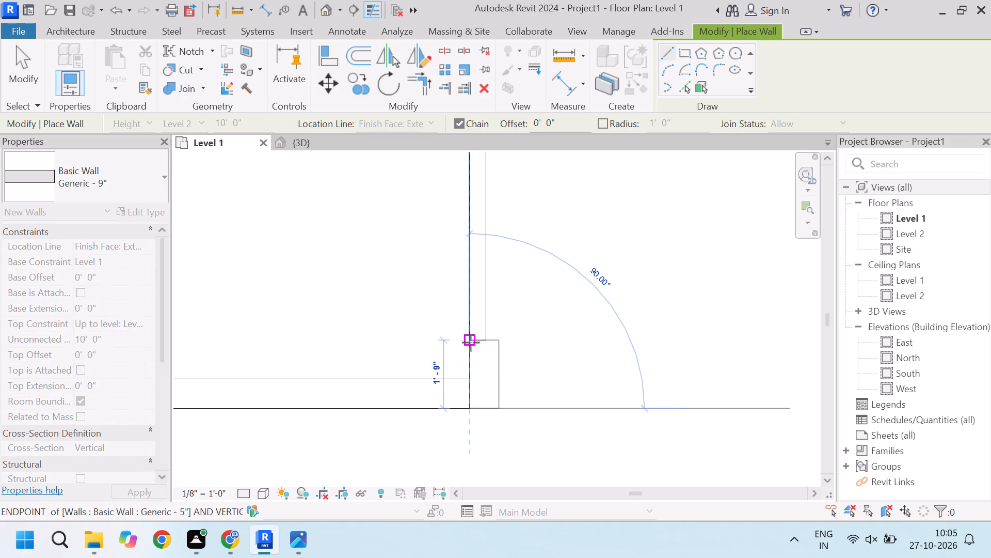
{"action": "left_click", "coordinate": [468, 343]}
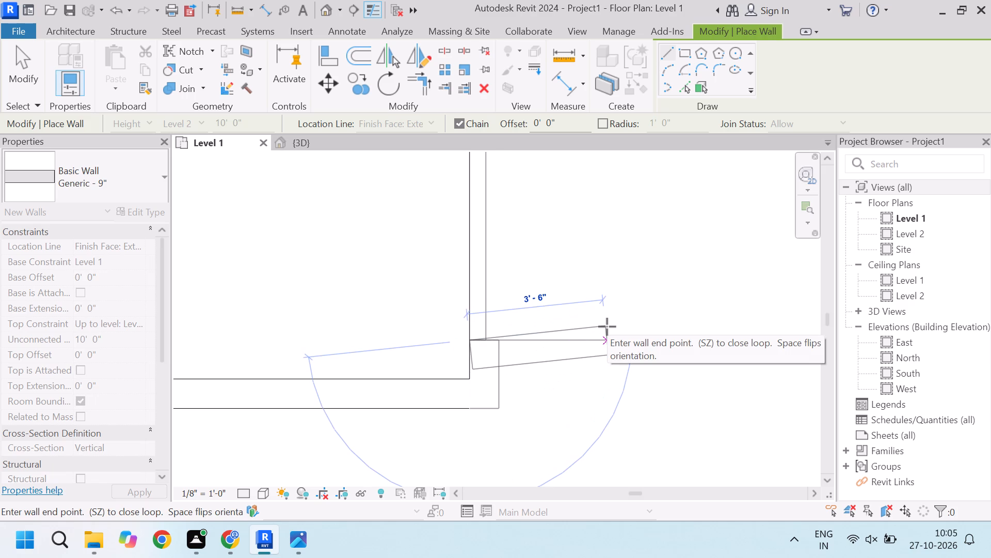
Continue the Generic - 9" wall chain 5'-6" east, then 7' north to align with the partition's north end.
{"action": "scroll", "coordinate": [607, 327], "scroll_direction": "down", "scroll_amount": 7}
{"action": "scroll", "coordinate": [657, 334], "scroll_direction": "down", "scroll_amount": 3}
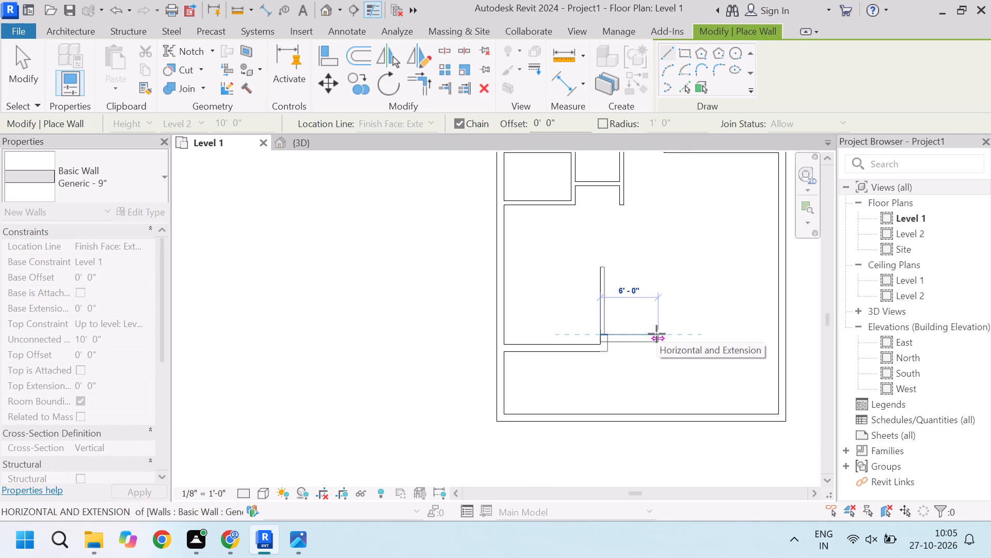
{"action": "scroll", "coordinate": [657, 334], "scroll_direction": "up", "scroll_amount": 4}
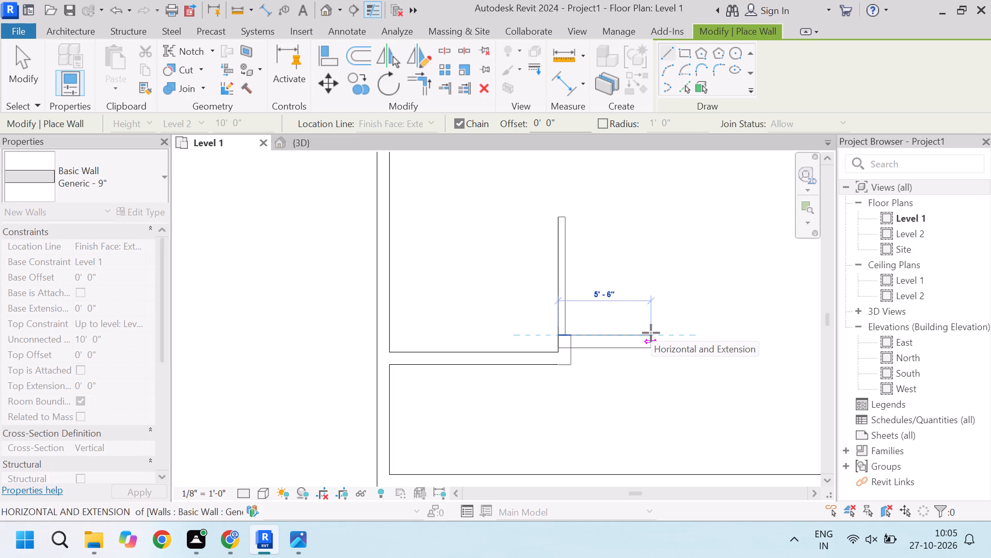
{"action": "left_click", "coordinate": [651, 333]}
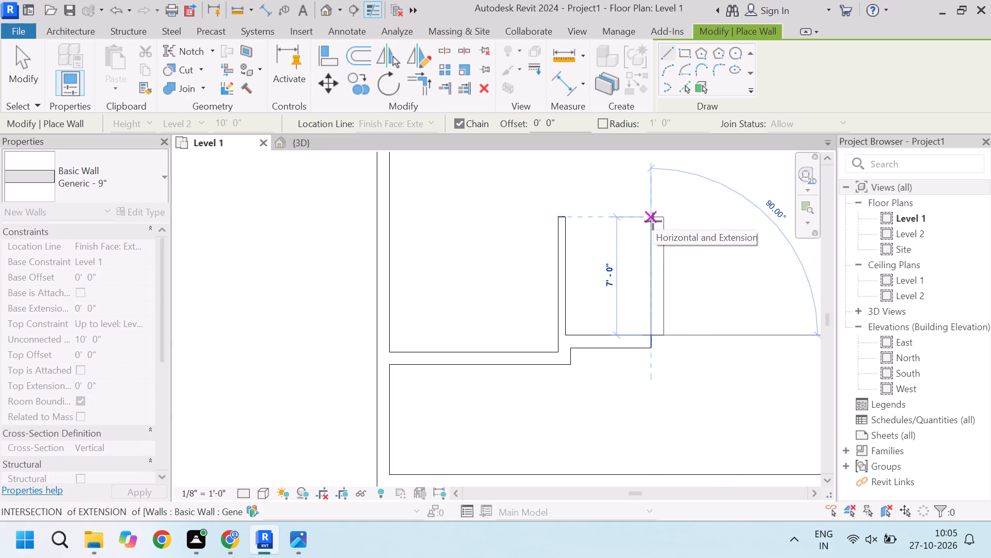
{"action": "left_click", "coordinate": [653, 221]}
Extend the Generic - 9" wall chain eastward to the inner face of the east exterior wall and end the chain.
{"action": "scroll", "coordinate": [653, 221], "scroll_direction": "down", "scroll_amount": 6}
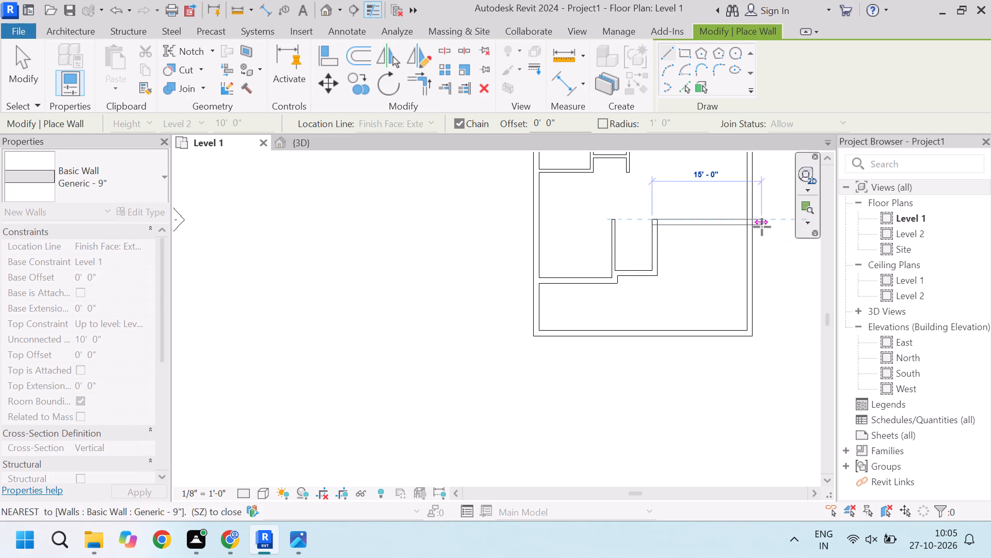
{"action": "left_click", "coordinate": [747, 219]}
{"action": "scroll", "coordinate": [619, 291], "scroll_direction": "down", "scroll_amount": 4}
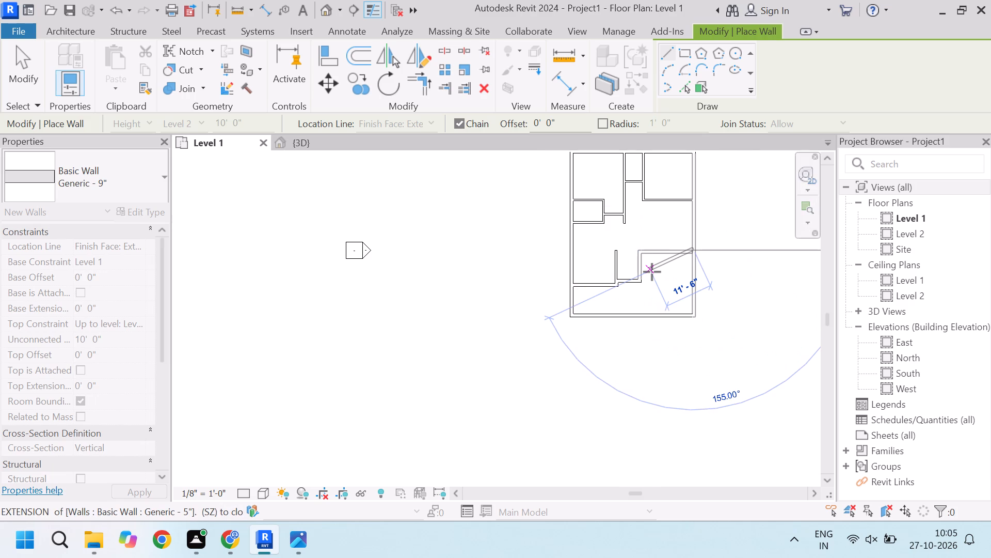
{"action": "key", "text": "Escape"}
{"action": "scroll", "coordinate": [582, 296], "scroll_direction": "down", "scroll_amount": 5}
{"action": "key", "text": "Escape"}
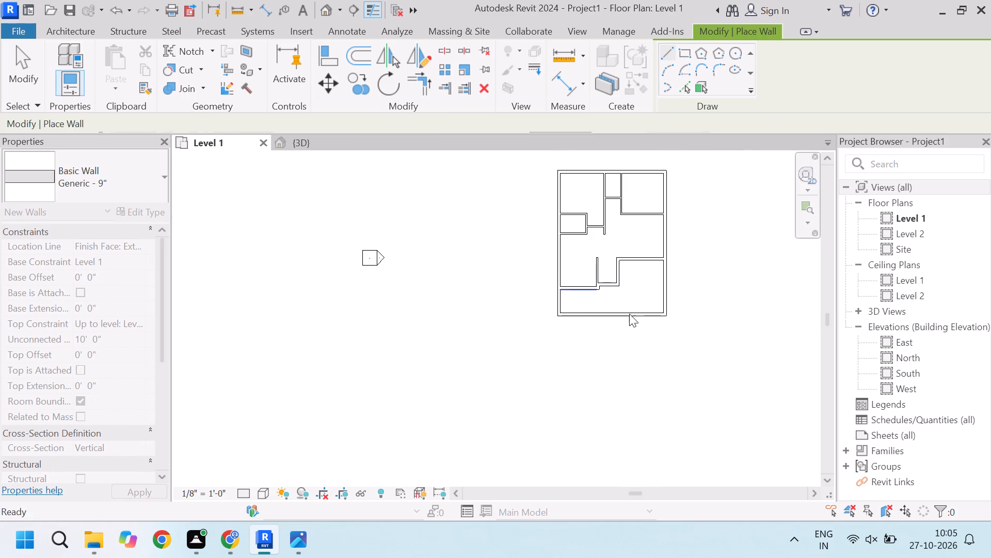
Examine the interior wall layout across the Level 1 plan, especially the open area around the 7' partition.
{"action": "key", "text": "Escape"}
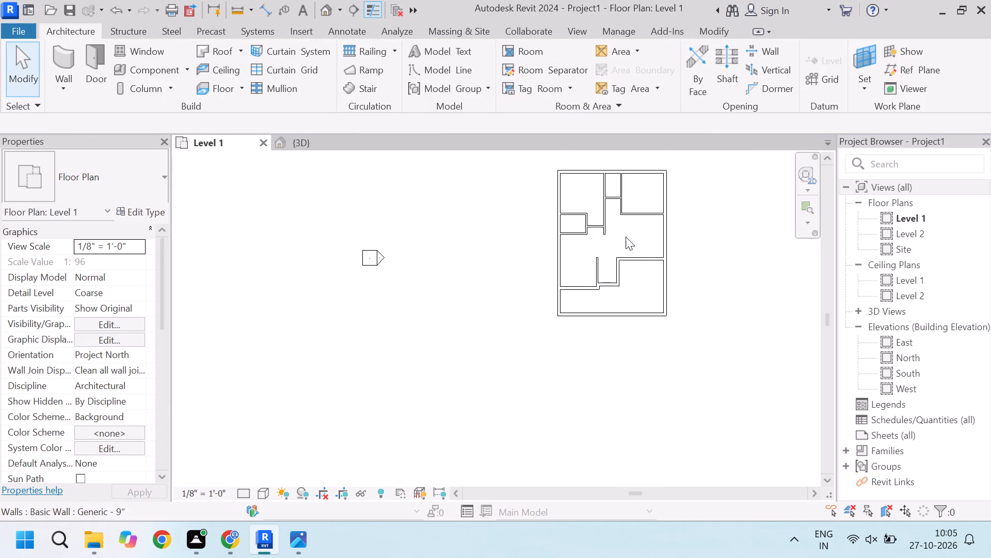
{"action": "scroll", "coordinate": [639, 230], "scroll_direction": "up", "scroll_amount": 4}
{"action": "scroll", "coordinate": [607, 302], "scroll_direction": "up", "scroll_amount": 4}
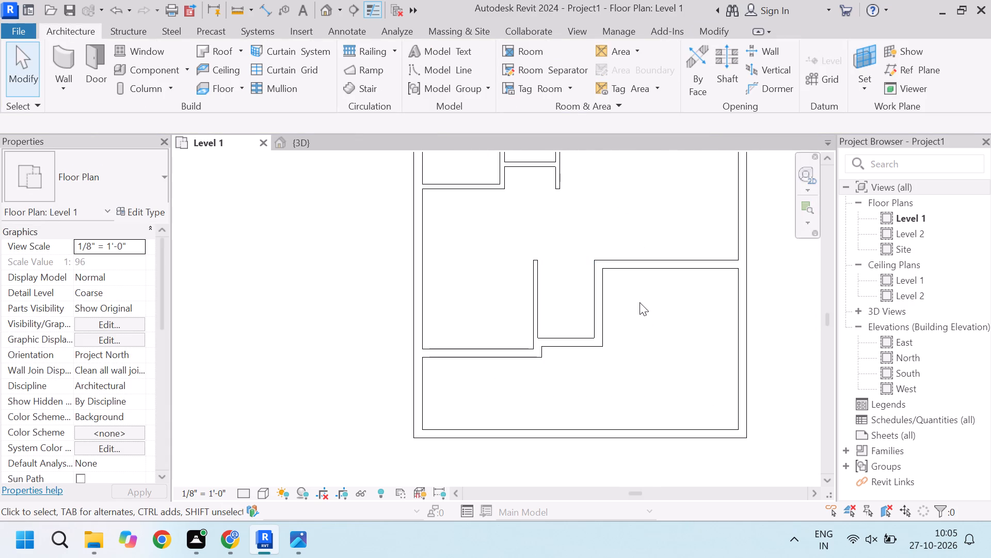
{"action": "scroll", "coordinate": [631, 305], "scroll_direction": "down", "scroll_amount": 4}
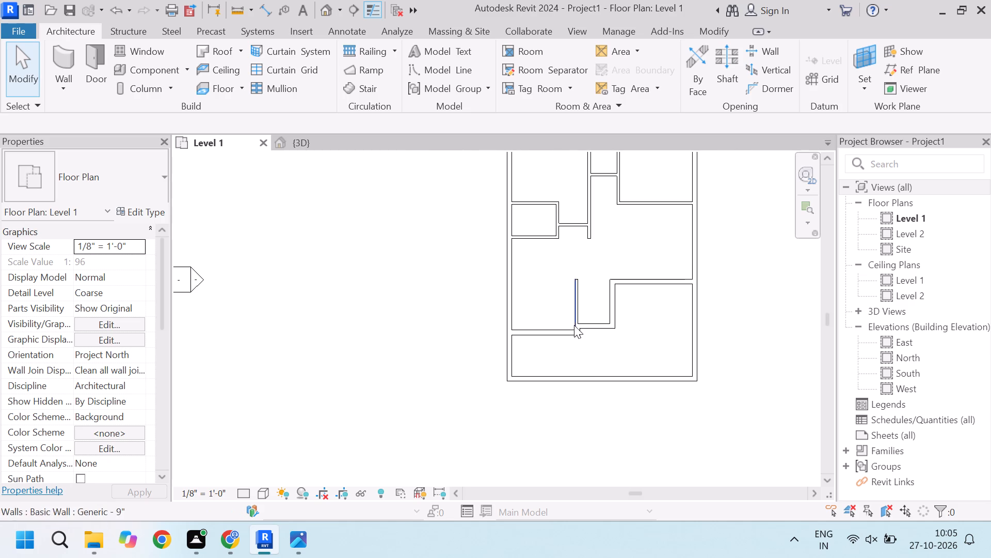
{"action": "scroll", "coordinate": [541, 356], "scroll_direction": "down", "scroll_amount": 6}
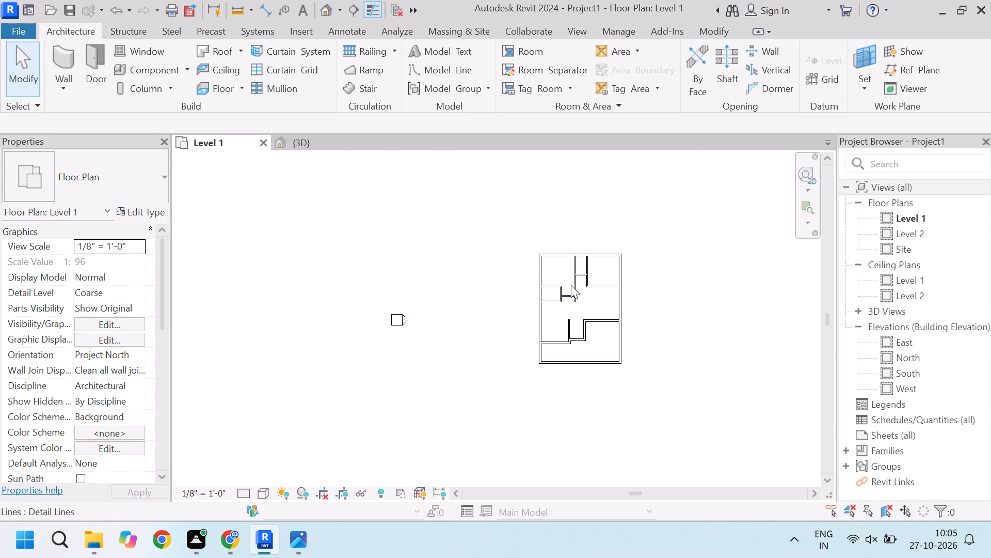
{"action": "scroll", "coordinate": [570, 280], "scroll_direction": "up", "scroll_amount": 2}
{"action": "scroll", "coordinate": [611, 295], "scroll_direction": "up", "scroll_amount": 3}
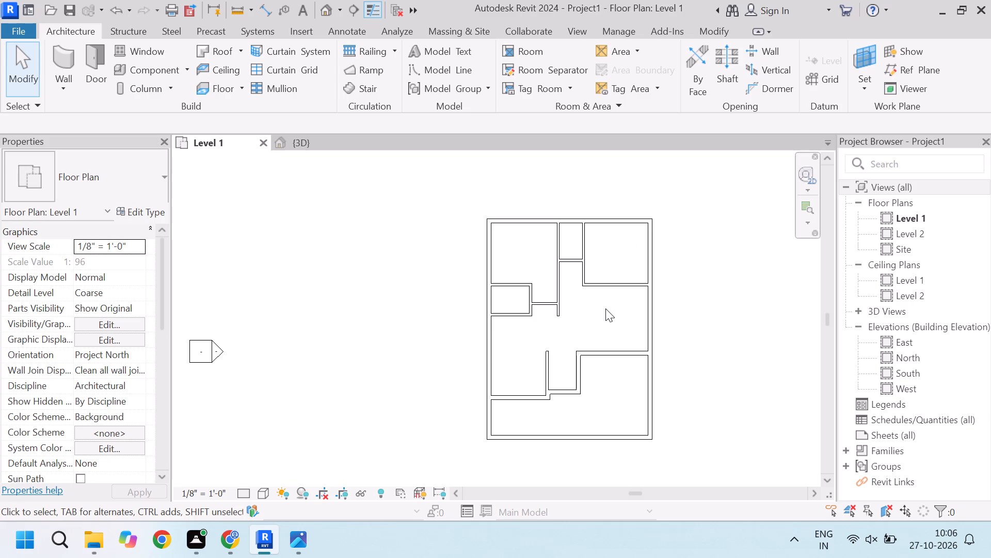
{"action": "scroll", "coordinate": [597, 309], "scroll_direction": "down", "scroll_amount": 2}
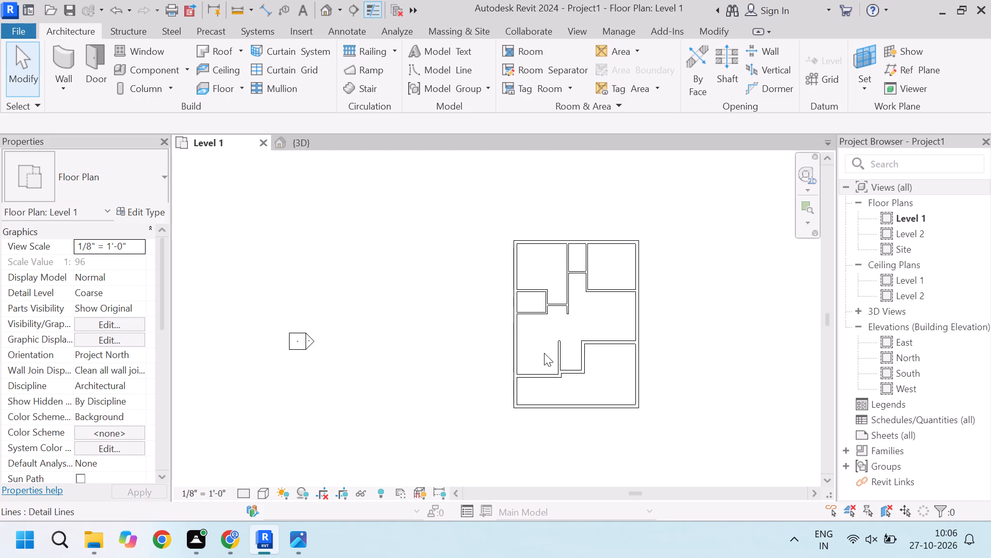
{"action": "scroll", "coordinate": [541, 357], "scroll_direction": "up", "scroll_amount": 6}
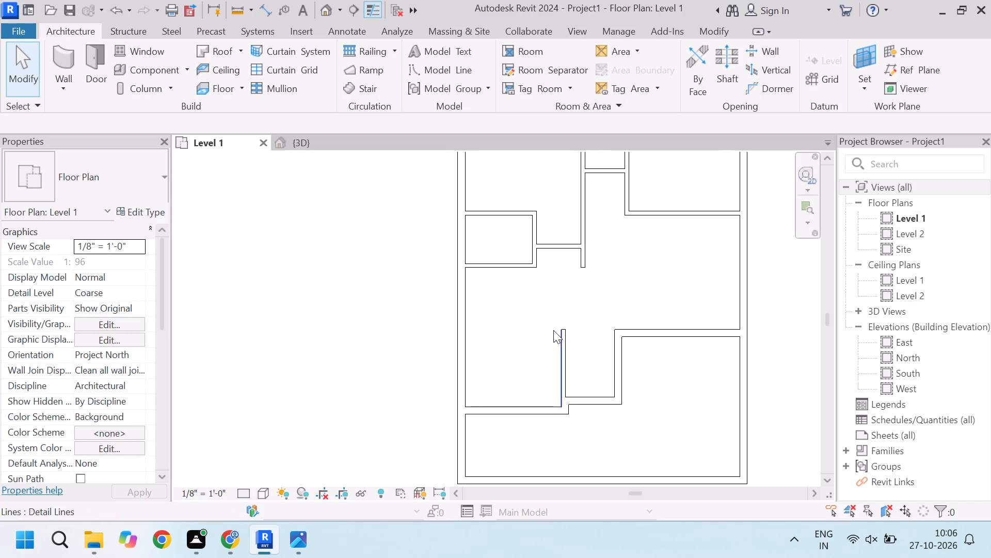
{"action": "scroll", "coordinate": [578, 298], "scroll_direction": "down", "scroll_amount": 1}
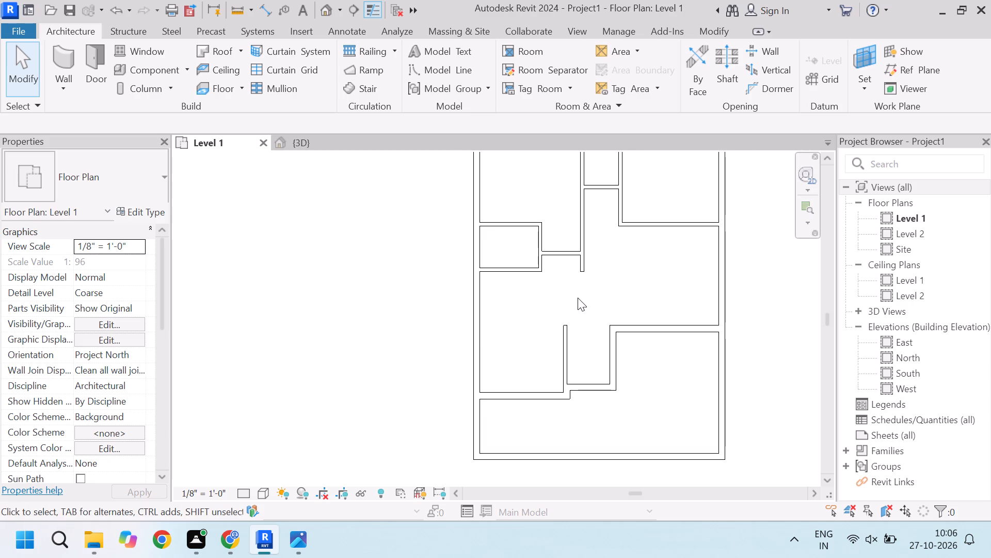
{"action": "scroll", "coordinate": [594, 327], "scroll_direction": "up", "scroll_amount": 5}
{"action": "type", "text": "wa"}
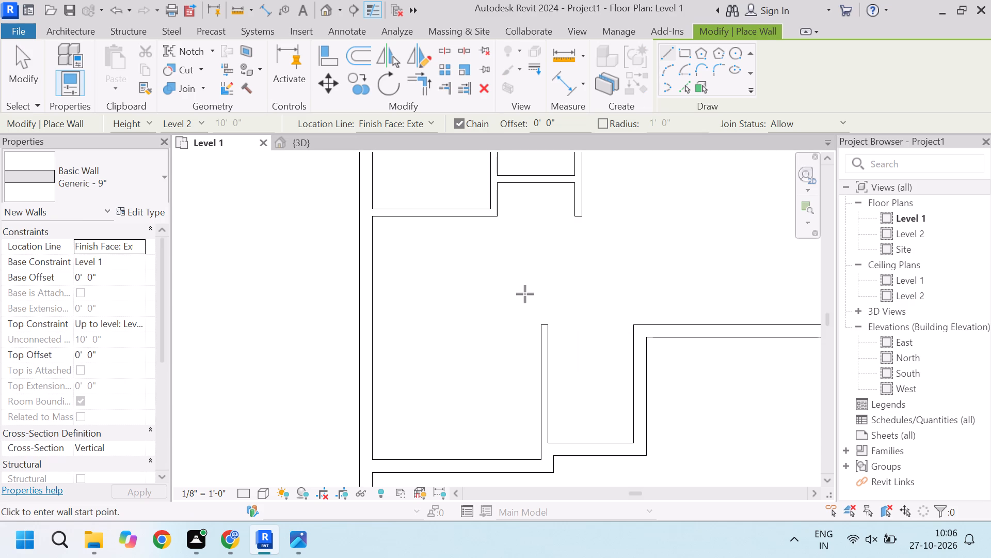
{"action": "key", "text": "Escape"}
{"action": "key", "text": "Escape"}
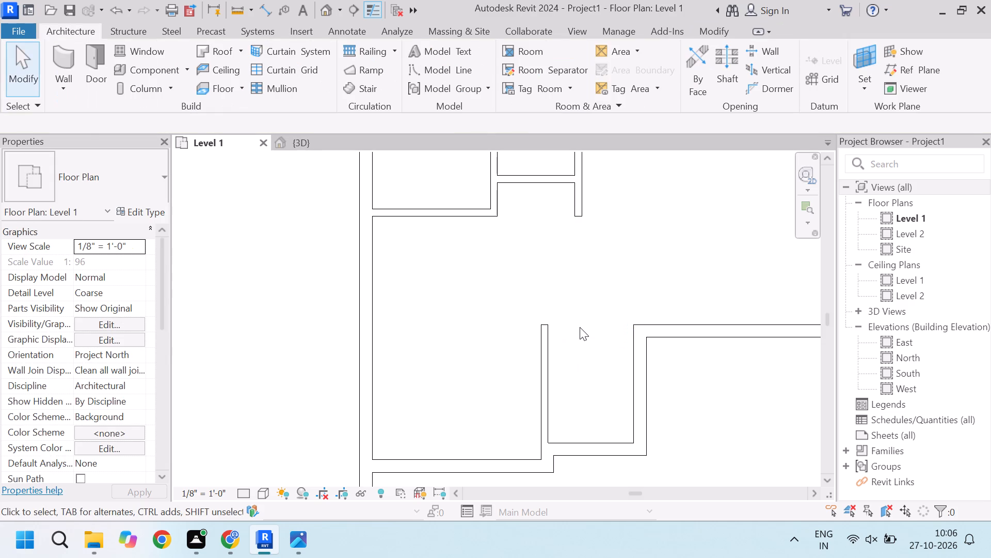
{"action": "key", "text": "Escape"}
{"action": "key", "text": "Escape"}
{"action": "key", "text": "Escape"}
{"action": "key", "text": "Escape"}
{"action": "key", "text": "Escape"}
Place a text note reading "toilet" in the small room at the middle of the north exterior wall.
{"action": "scroll", "coordinate": [486, 285], "scroll_direction": "down", "scroll_amount": 4}
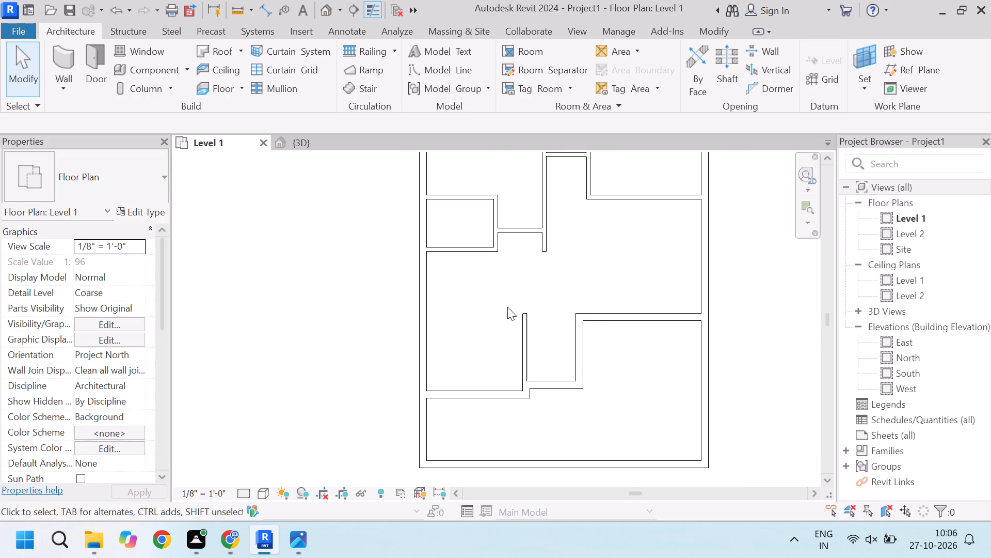
{"action": "scroll", "coordinate": [533, 307], "scroll_direction": "down", "scroll_amount": 5}
{"action": "scroll", "coordinate": [547, 234], "scroll_direction": "up", "scroll_amount": 3}
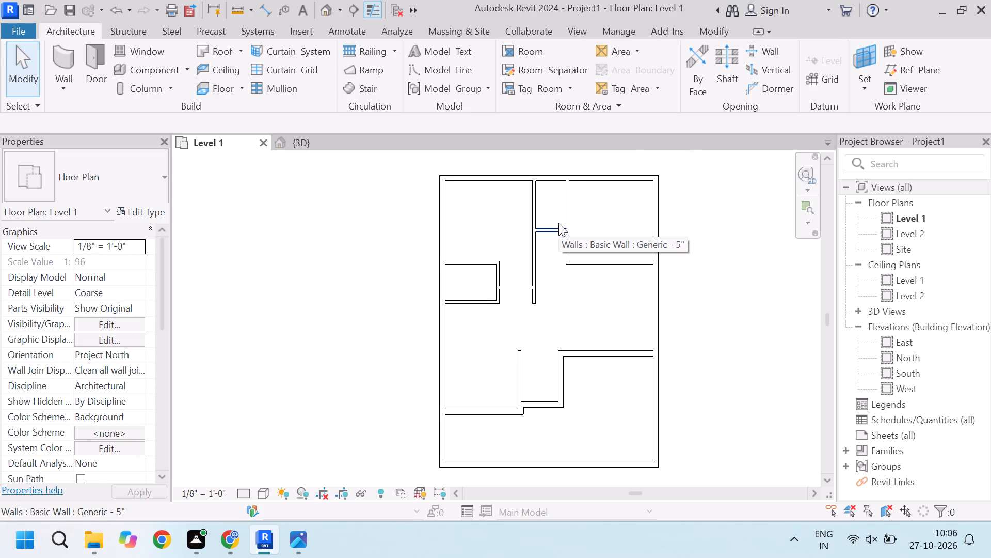
{"action": "scroll", "coordinate": [558, 223], "scroll_direction": "down", "scroll_amount": 2}
{"action": "scroll", "coordinate": [554, 205], "scroll_direction": "up", "scroll_amount": 2}
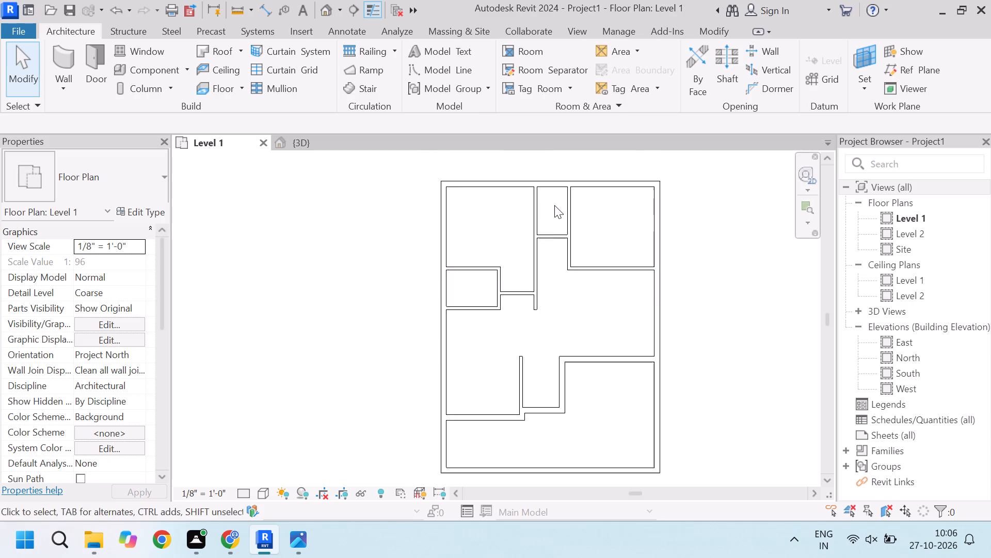
{"action": "scroll", "coordinate": [554, 205], "scroll_direction": "up", "scroll_amount": 2}
{"action": "type", "text": "tx"}
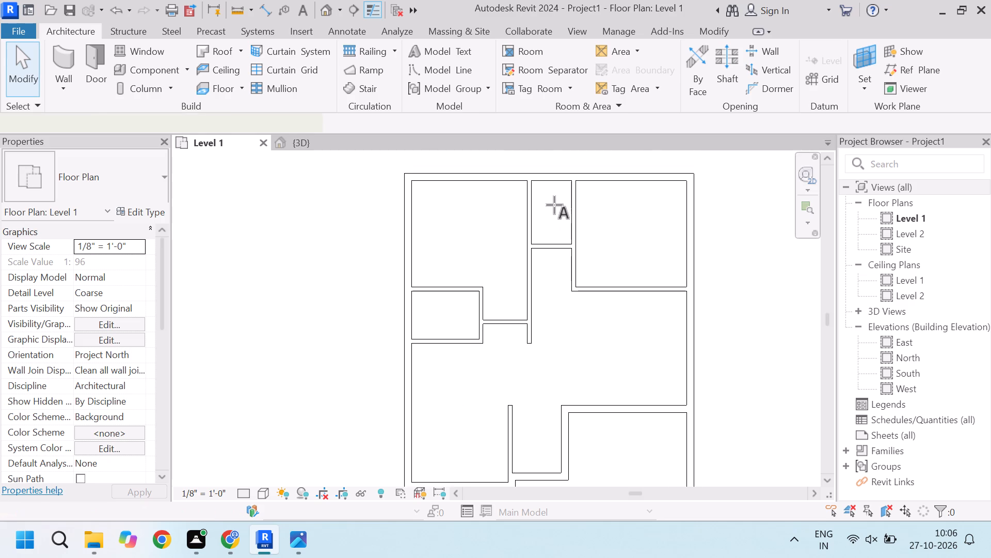
{"action": "scroll", "coordinate": [543, 203], "scroll_direction": "up", "scroll_amount": 2}
{"action": "left_click", "coordinate": [543, 203]}
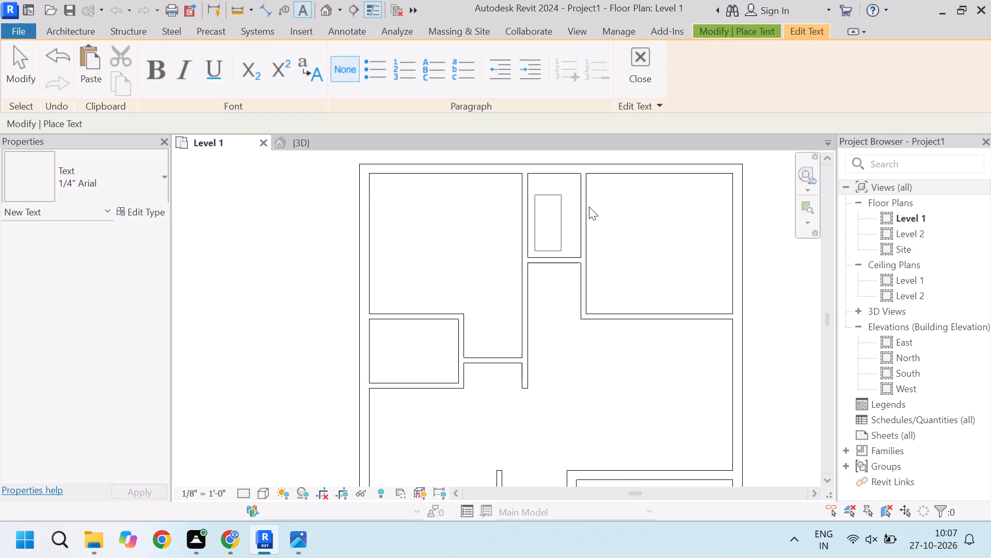
{"action": "key", "text": "t"}
{"action": "type", "text": "oile"}
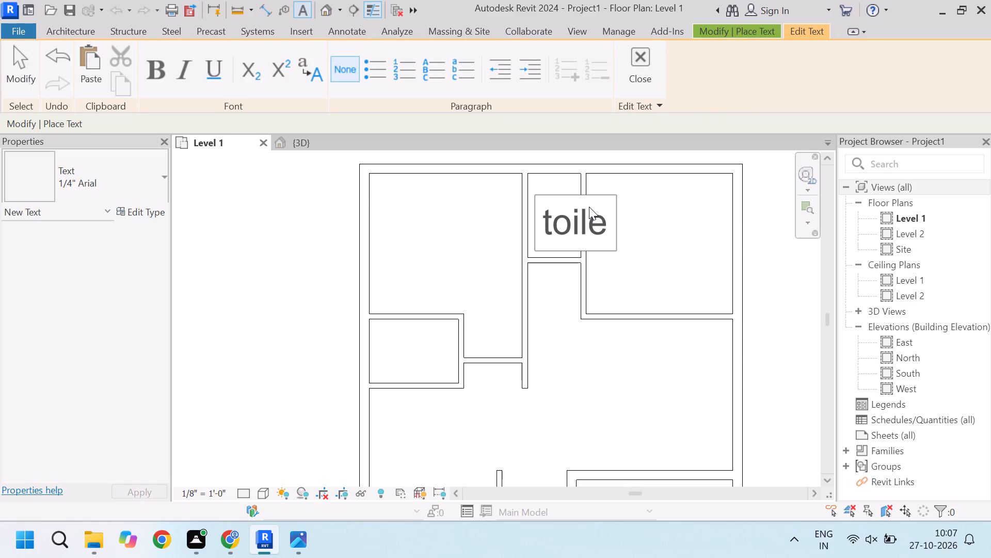
{"action": "key", "text": "t"}
{"action": "left_click", "coordinate": [123, 161]}
{"action": "left_click", "coordinate": [129, 187]}
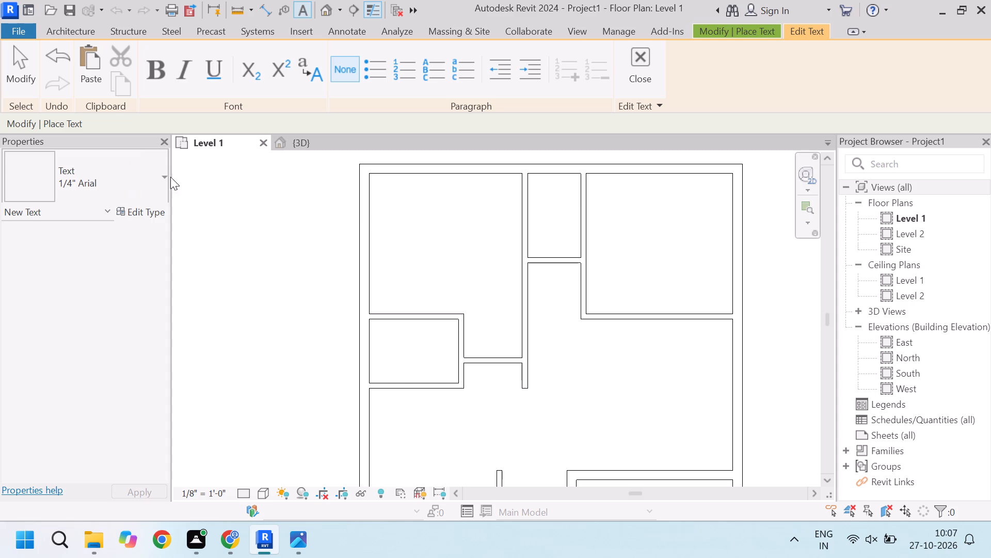
{"action": "left_click", "coordinate": [572, 284]}
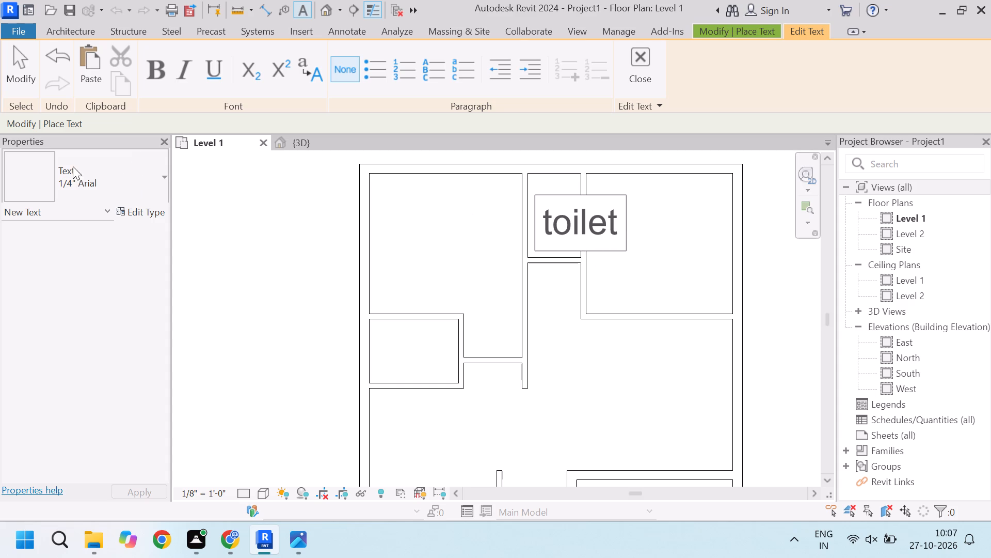
{"action": "left_click", "coordinate": [567, 324]}
{"action": "key", "text": "Escape"}
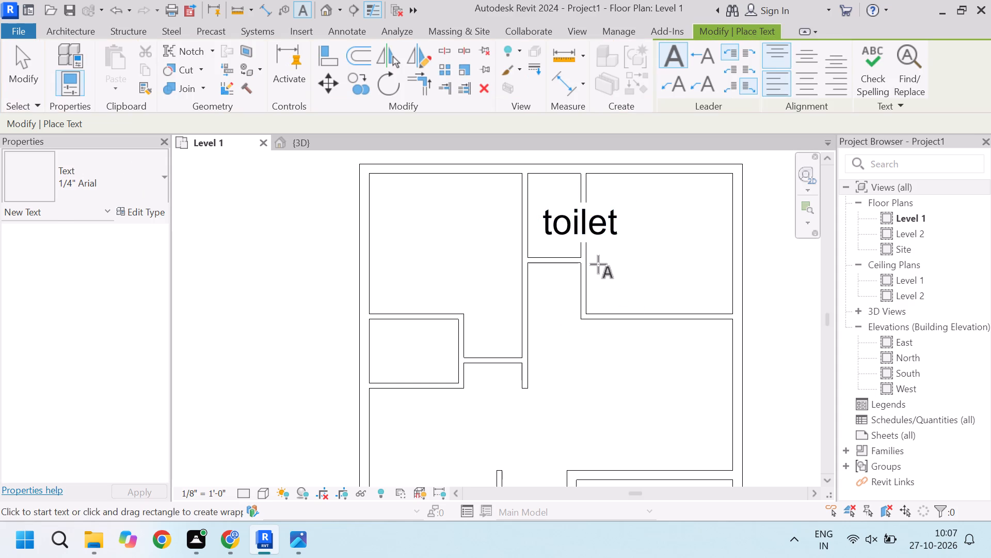
{"action": "key", "text": "Escape"}
{"action": "key", "text": "Escape"}
Change the "toilet" text note's type to 3/32" Arial.
{"action": "left_click", "coordinate": [548, 222]}
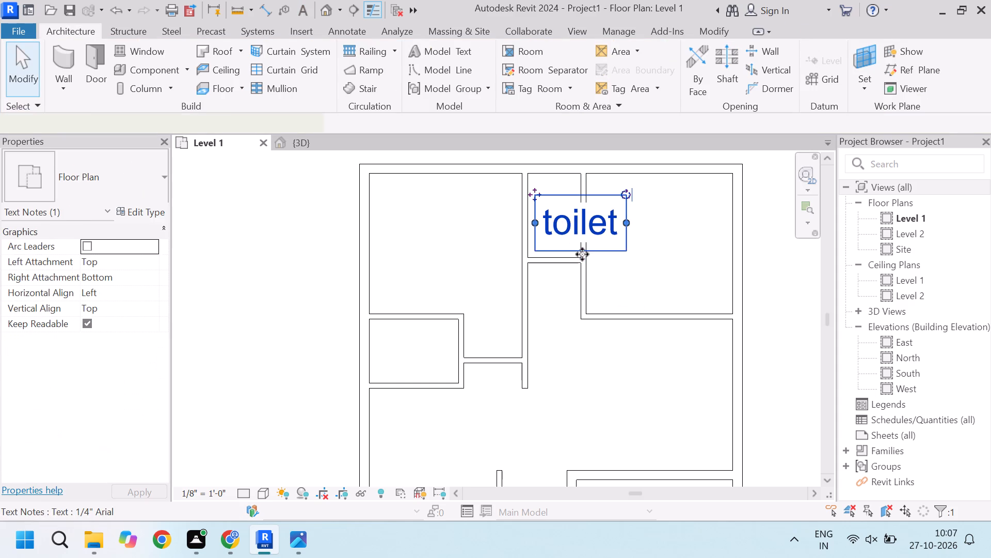
{"action": "left_click", "coordinate": [136, 213]}
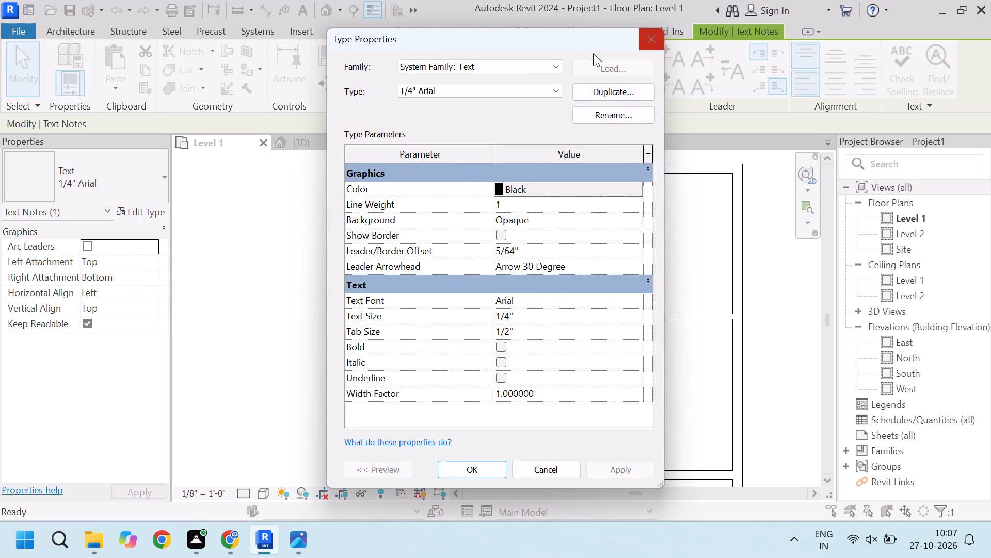
{"action": "left_click", "coordinate": [519, 91]}
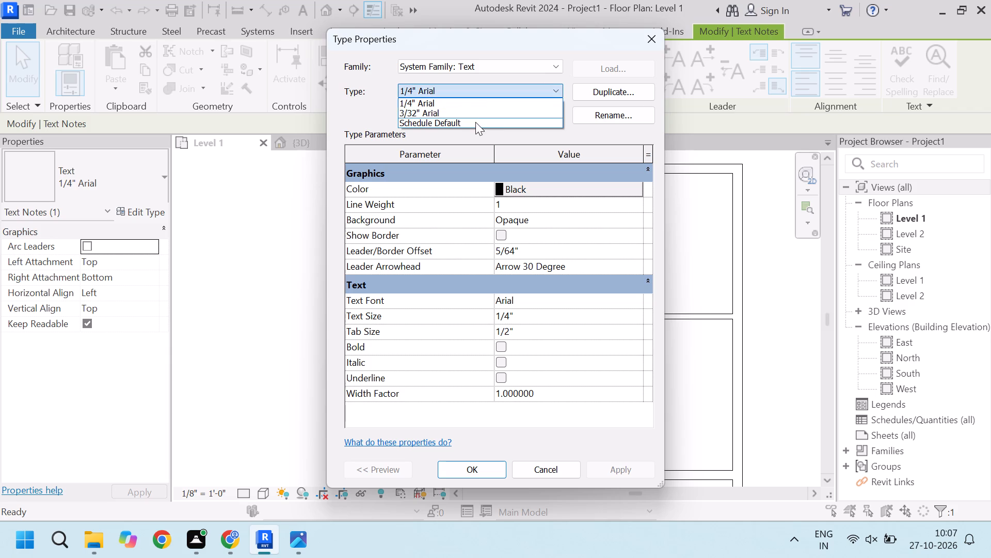
{"action": "left_click", "coordinate": [476, 111]}
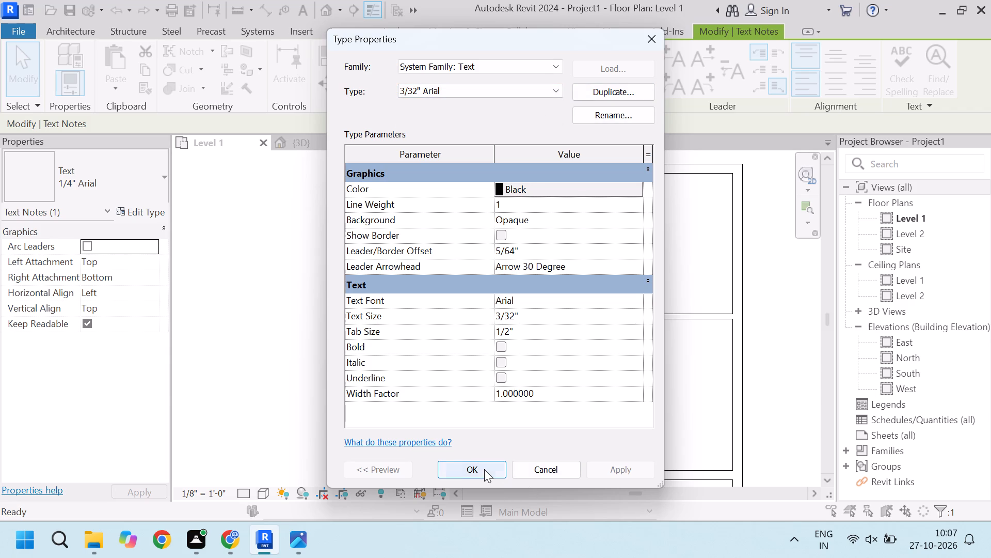
{"action": "left_click", "coordinate": [484, 469]}
{"action": "scroll", "coordinate": [570, 227], "scroll_direction": "up", "scroll_amount": 4}
{"action": "key", "text": "Escape"}
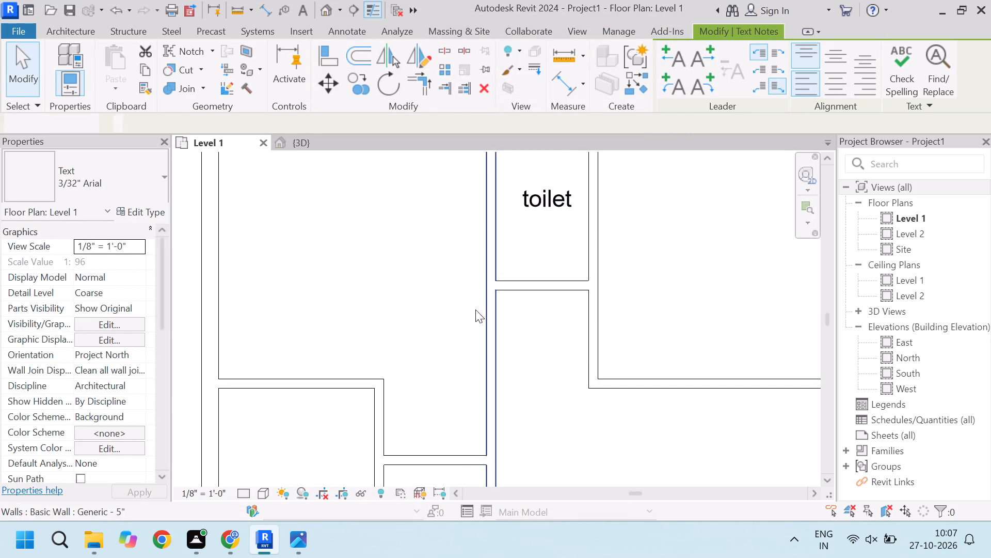
Start door placement and browse the family library to the US Doors folder.
{"action": "scroll", "coordinate": [406, 313], "scroll_direction": "down", "scroll_amount": 5}
{"action": "scroll", "coordinate": [466, 276], "scroll_direction": "up", "scroll_amount": 3}
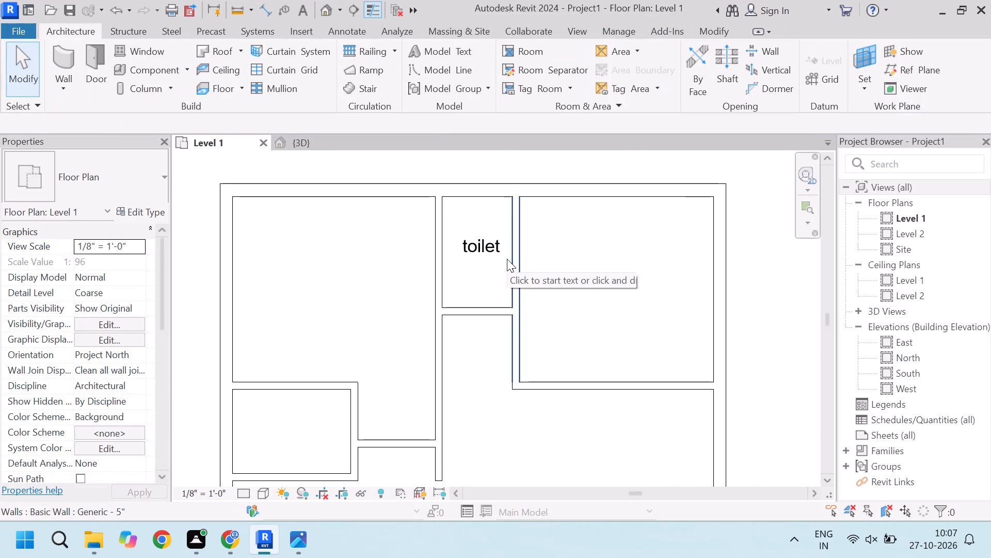
{"action": "scroll", "coordinate": [437, 263], "scroll_direction": "down", "scroll_amount": 9}
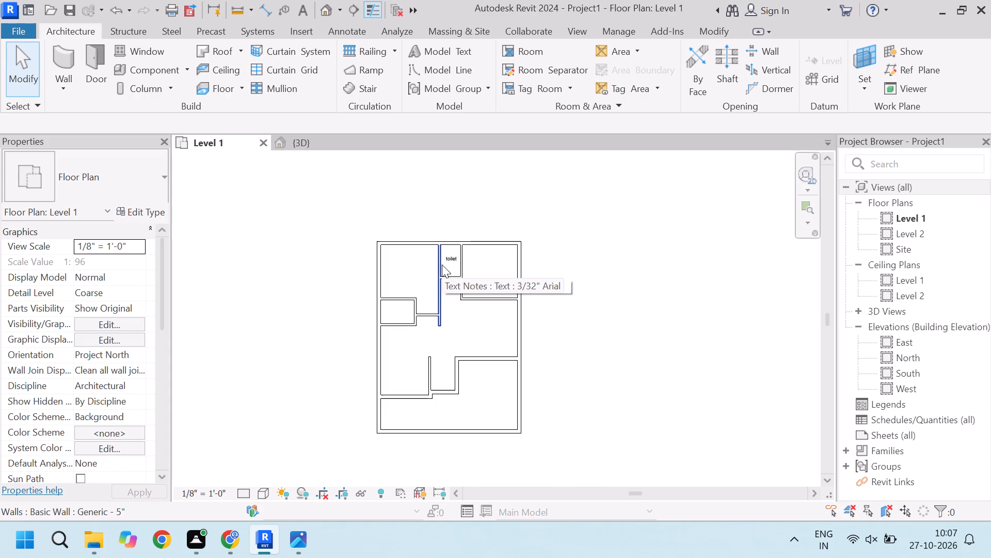
{"action": "left_click", "coordinate": [92, 58]}
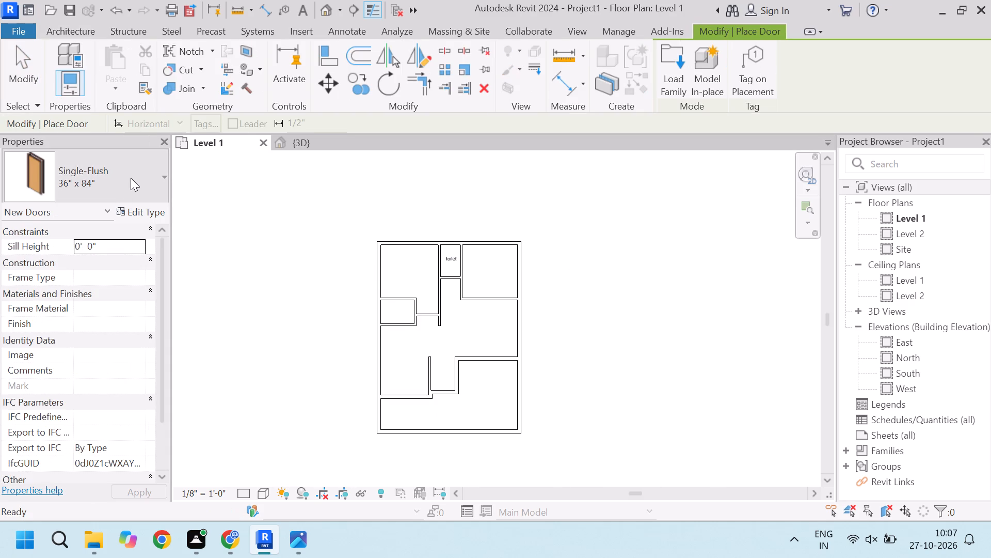
{"action": "left_click", "coordinate": [132, 178]}
{"action": "left_click", "coordinate": [133, 177]}
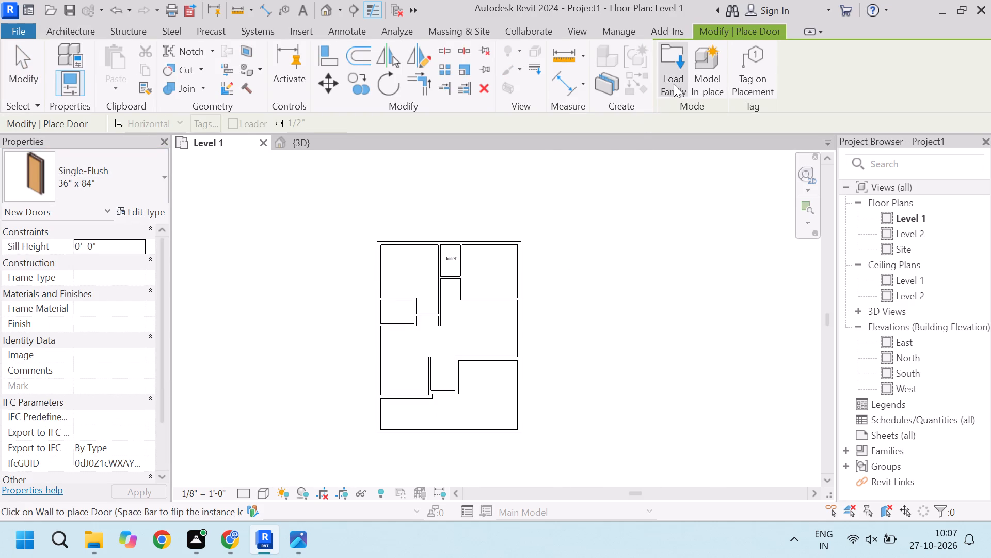
{"action": "left_click", "coordinate": [674, 84]}
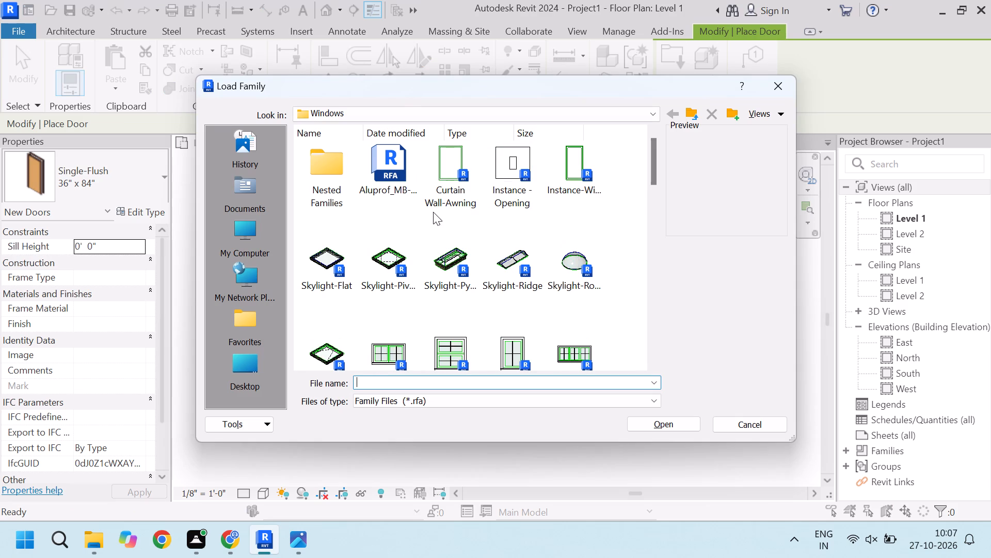
{"action": "left_click", "coordinate": [696, 115]}
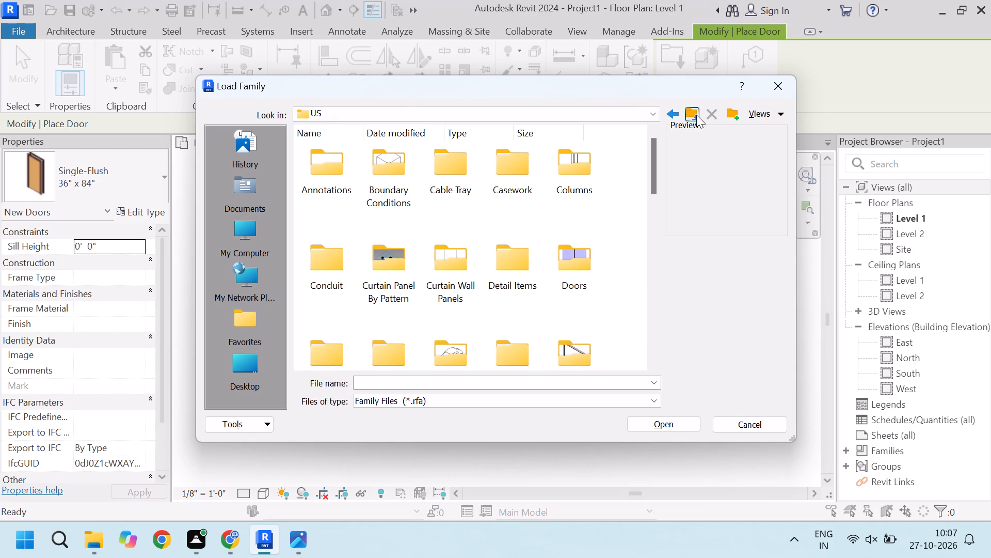
{"action": "scroll", "coordinate": [514, 297], "scroll_direction": "down", "scroll_amount": 3}
{"action": "scroll", "coordinate": [584, 273], "scroll_direction": "up", "scroll_amount": 4}
{"action": "double_click", "coordinate": [581, 260]}
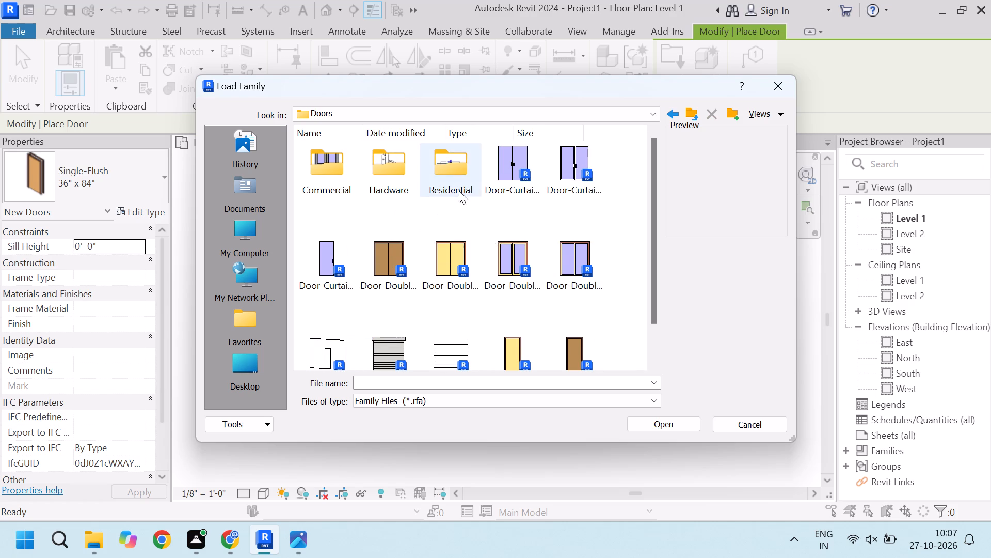
Load the Door-Single-Panel family with its 36" x 84" type.
{"action": "scroll", "coordinate": [457, 270], "scroll_direction": "down", "scroll_amount": 5}
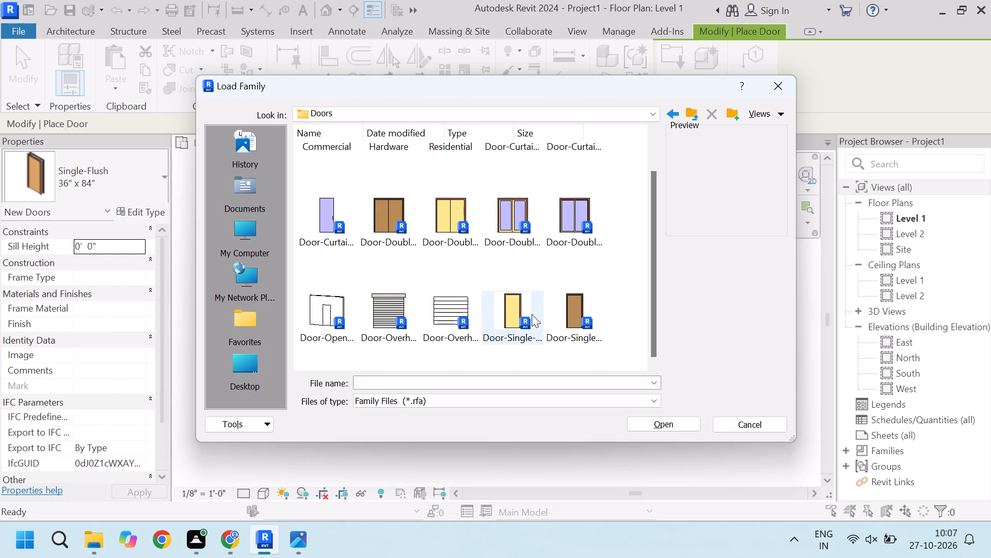
{"action": "left_click", "coordinate": [530, 313]}
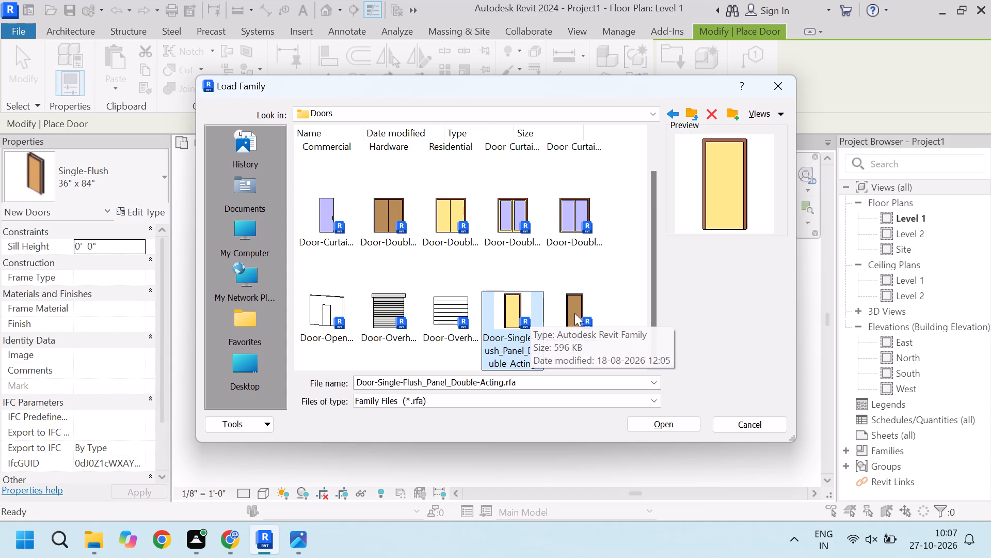
{"action": "left_click", "coordinate": [577, 313]}
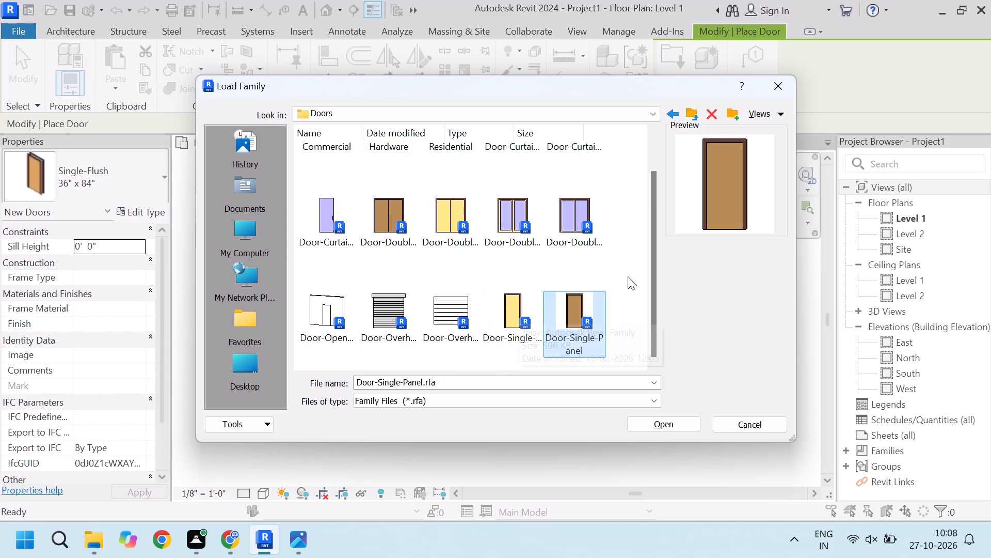
{"action": "left_click", "coordinate": [679, 423]}
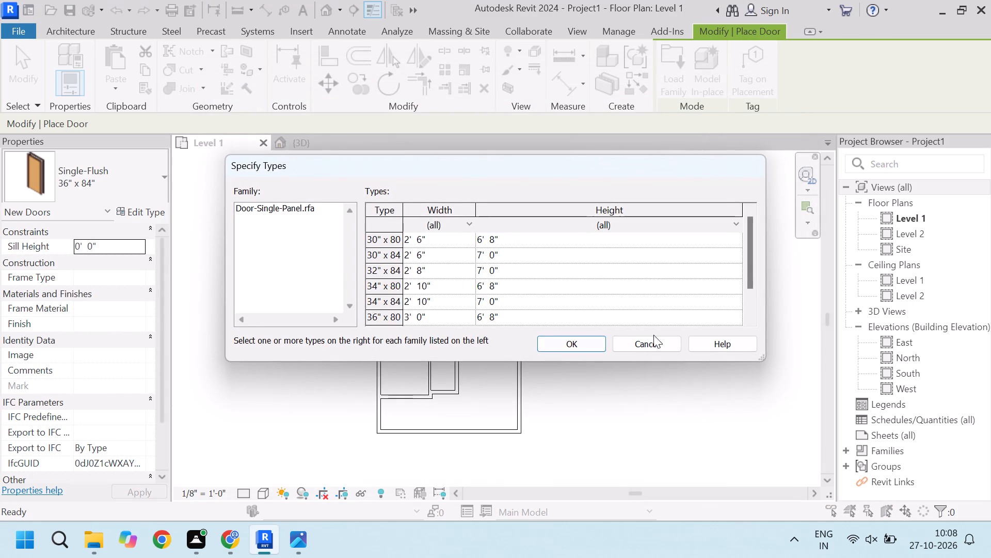
{"action": "scroll", "coordinate": [444, 272], "scroll_direction": "down", "scroll_amount": 3}
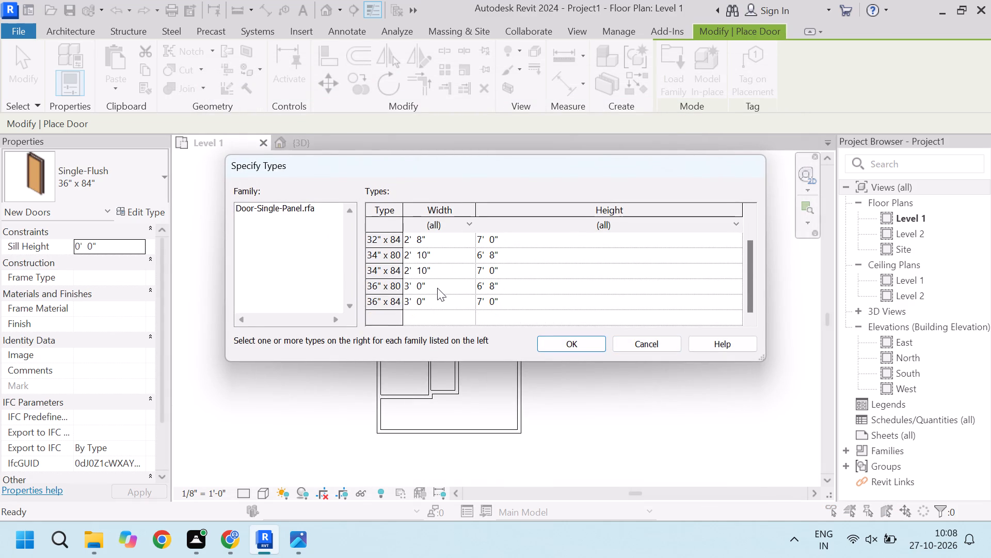
{"action": "left_click", "coordinate": [434, 301]}
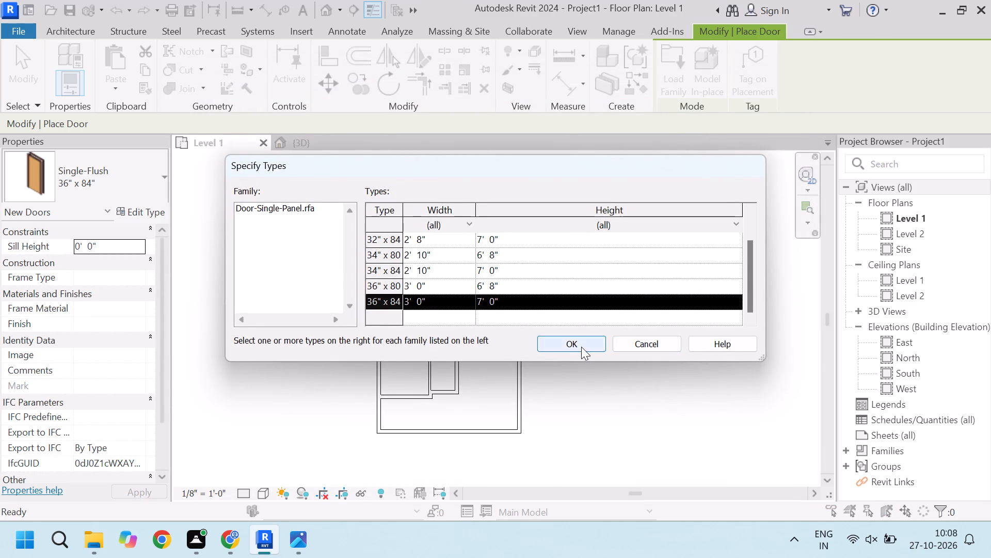
{"action": "left_click", "coordinate": [581, 347]}
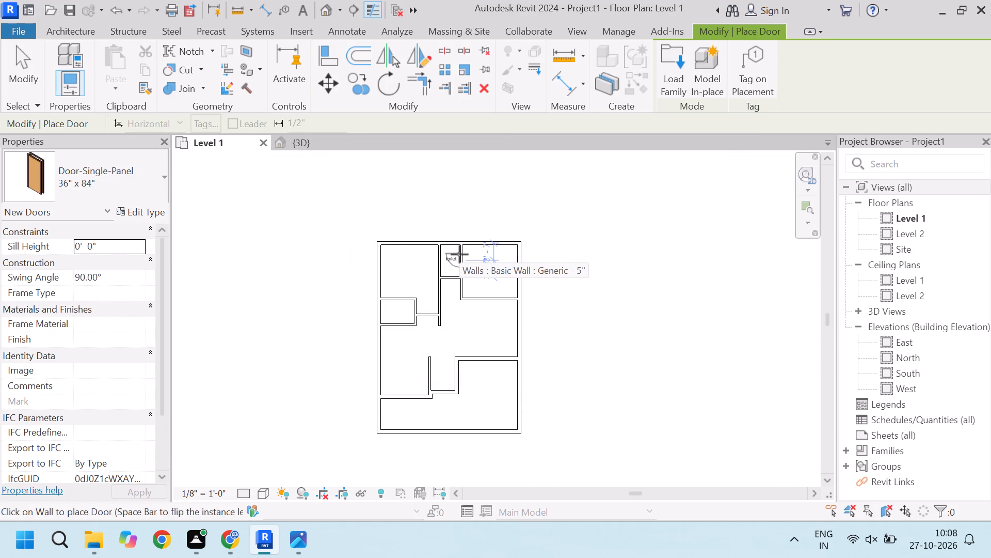
Place single-panel doors in the passage's west and east walls, about 2'-0" and 2'-2 1/2" south of the toilet, swinging into the adjoining rooms.
{"action": "scroll", "coordinate": [428, 299], "scroll_direction": "up", "scroll_amount": 5}
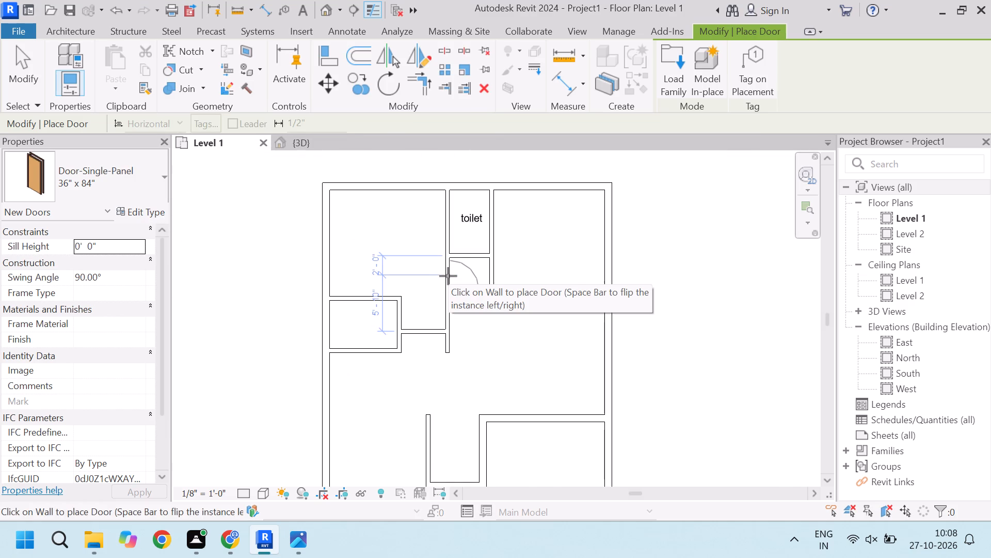
{"action": "key", "text": "space"}
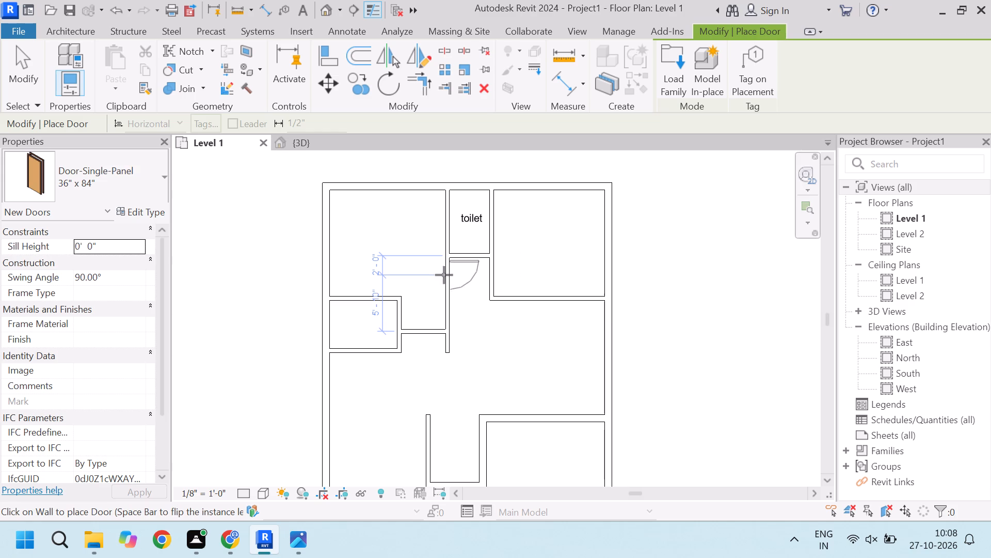
{"action": "left_click", "coordinate": [441, 275]}
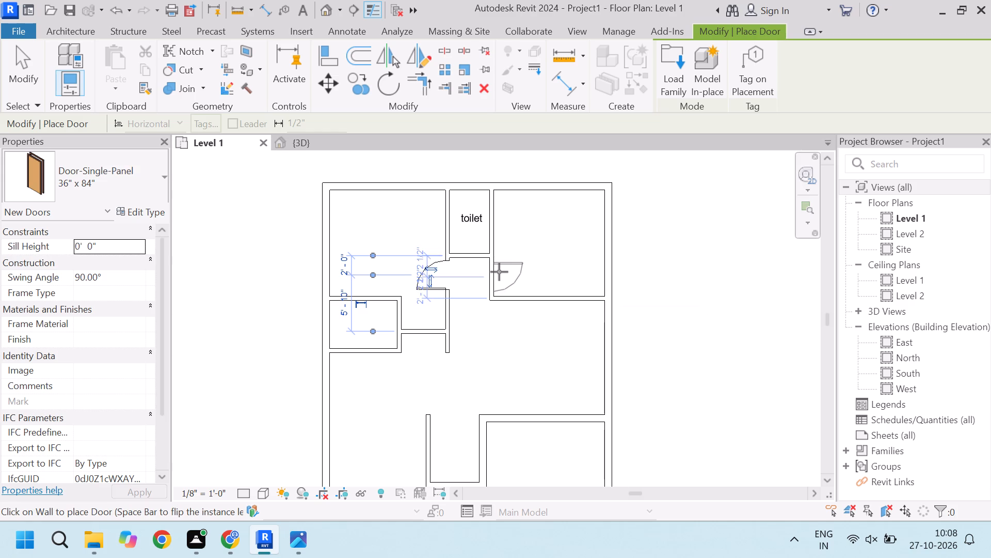
{"action": "left_click", "coordinate": [499, 272]}
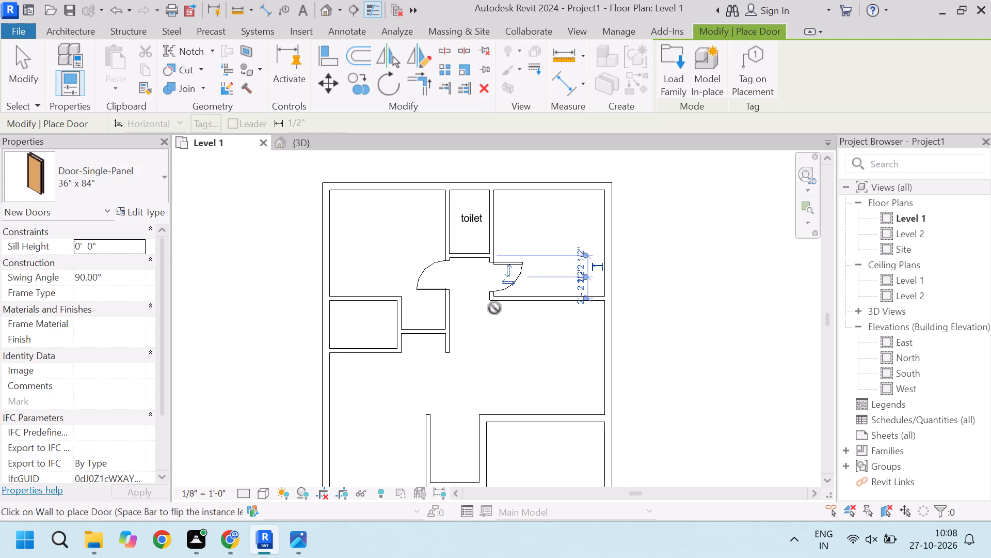
Switch the door type for placement to Single-Flush 30" x 84".
{"action": "left_click", "coordinate": [104, 166]}
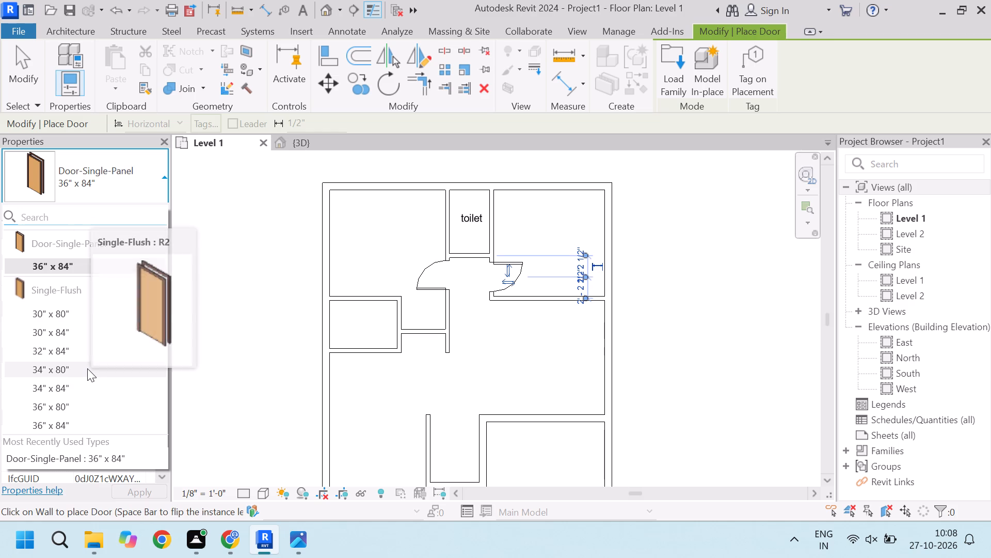
{"action": "scroll", "coordinate": [75, 382], "scroll_direction": "down", "scroll_amount": 3}
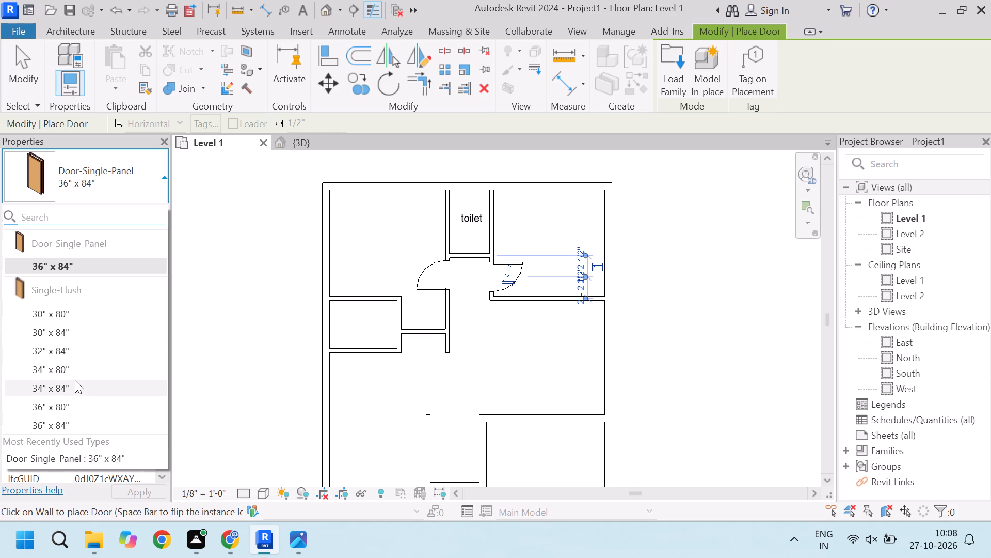
{"action": "scroll", "coordinate": [75, 379], "scroll_direction": "down", "scroll_amount": 2}
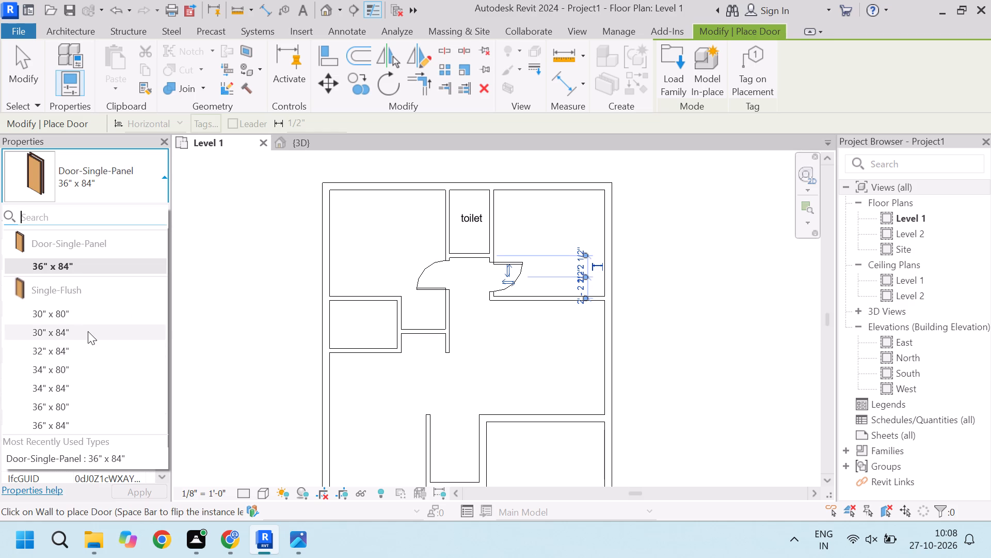
{"action": "left_click", "coordinate": [87, 330]}
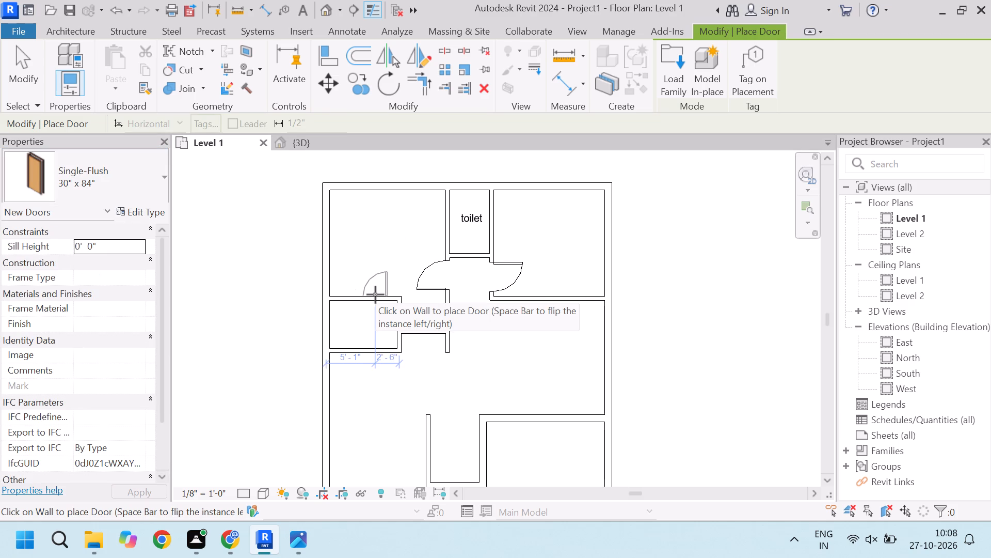
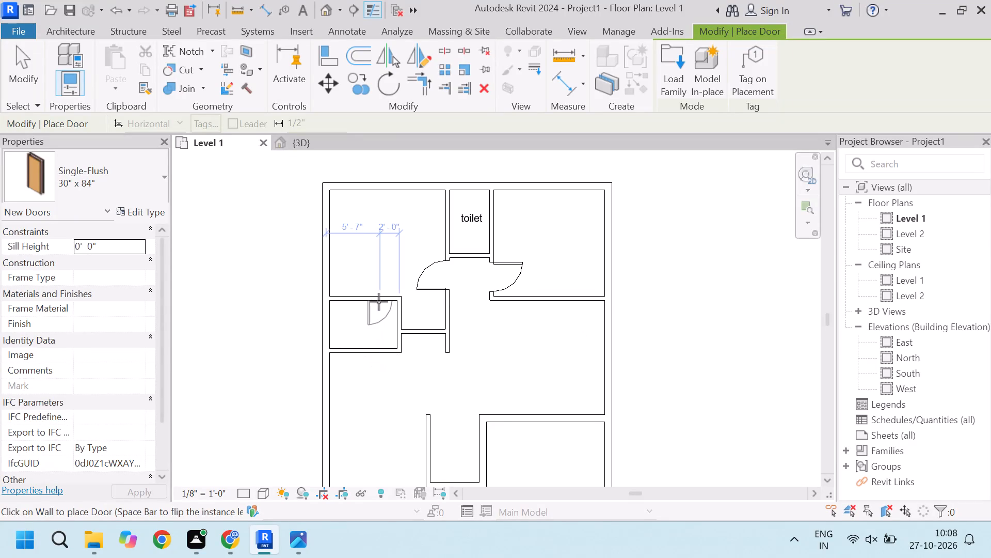
Place Single-Flush 30" x 84" doors in the small west room's north wall and the toilet's south wall, hinged east and swinging inward.
{"action": "key", "text": "space"}
{"action": "left_click", "coordinate": [379, 302]}
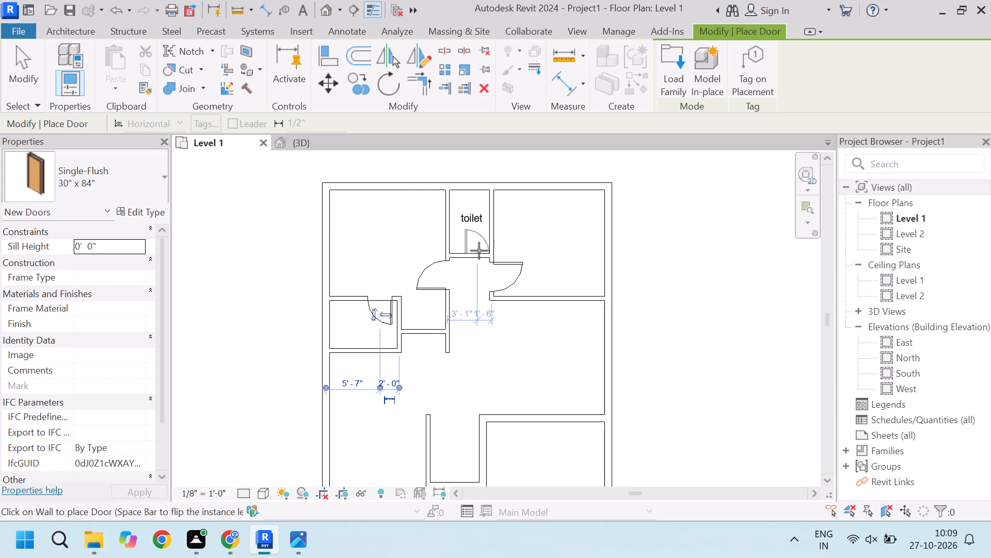
{"action": "key", "text": "space"}
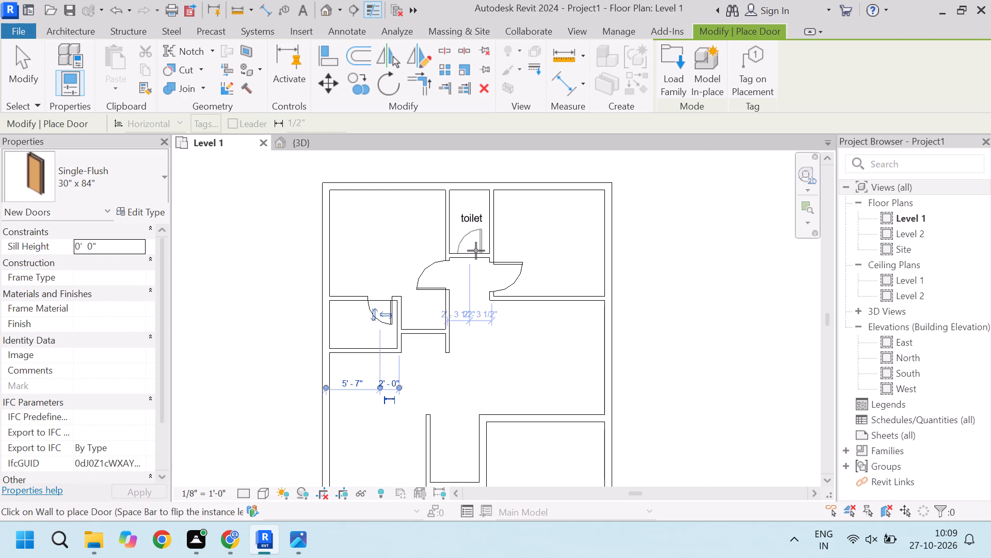
{"action": "scroll", "coordinate": [476, 251], "scroll_direction": "up", "scroll_amount": 8}
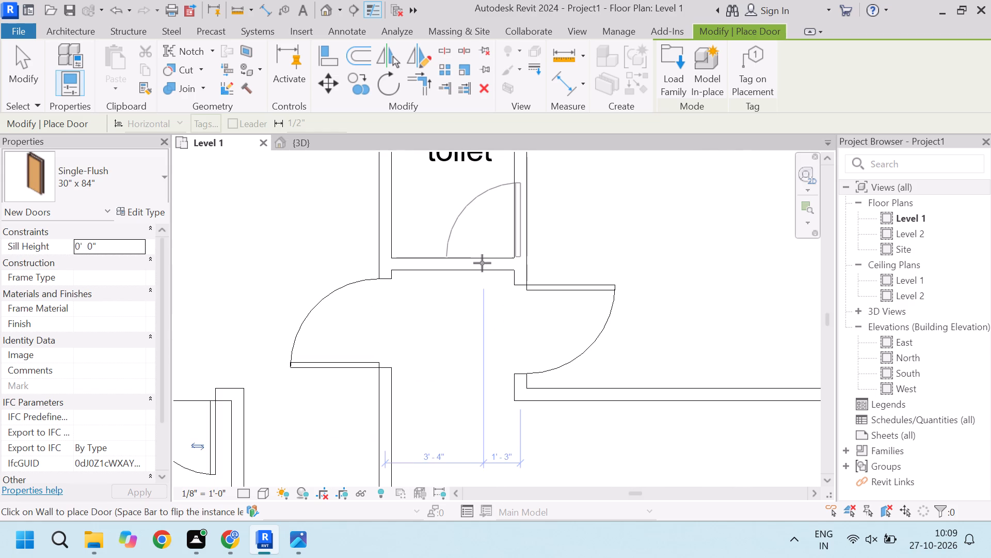
{"action": "left_click", "coordinate": [472, 263]}
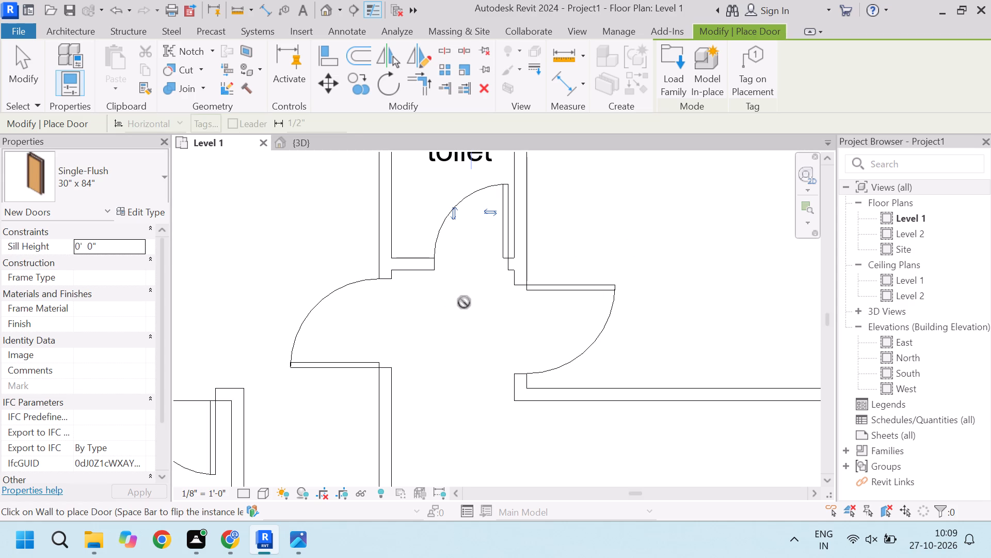
{"action": "scroll", "coordinate": [464, 302], "scroll_direction": "down", "scroll_amount": 4}
{"action": "key", "text": "Escape"}
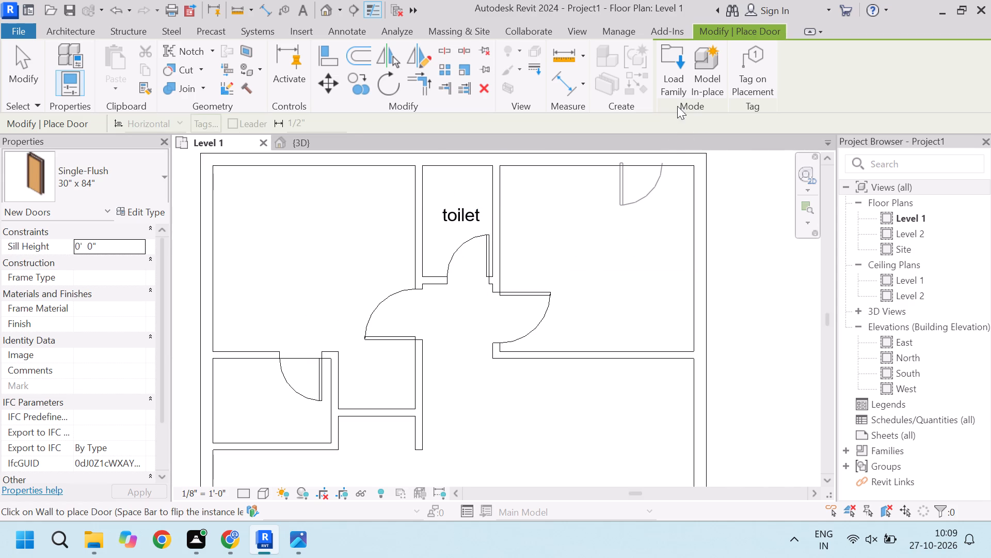
Load the Door-Exterior-Double-Full Glass-Wood_Clad family from the Residential door library with its 60" x 84" type.
{"action": "left_click", "coordinate": [683, 74]}
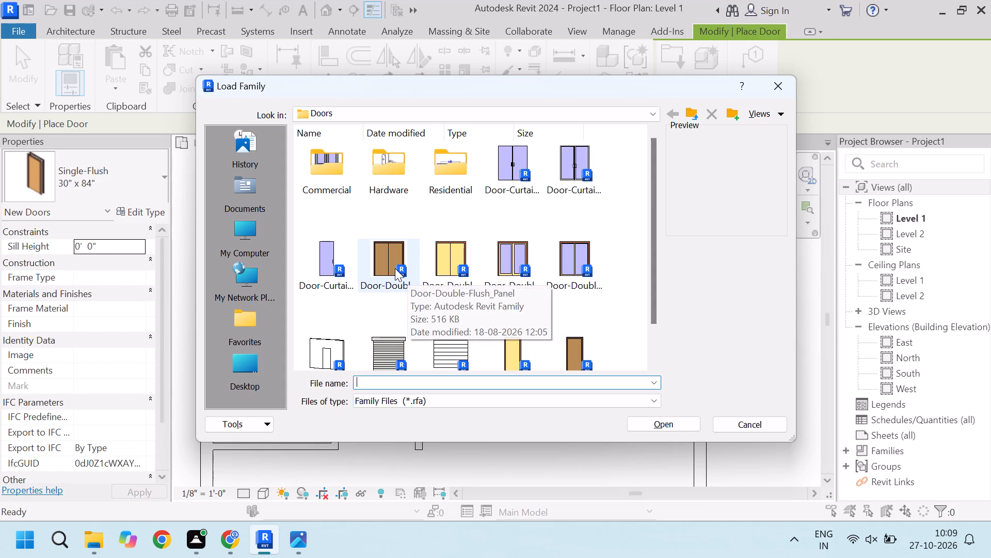
{"action": "left_click", "coordinate": [457, 271]}
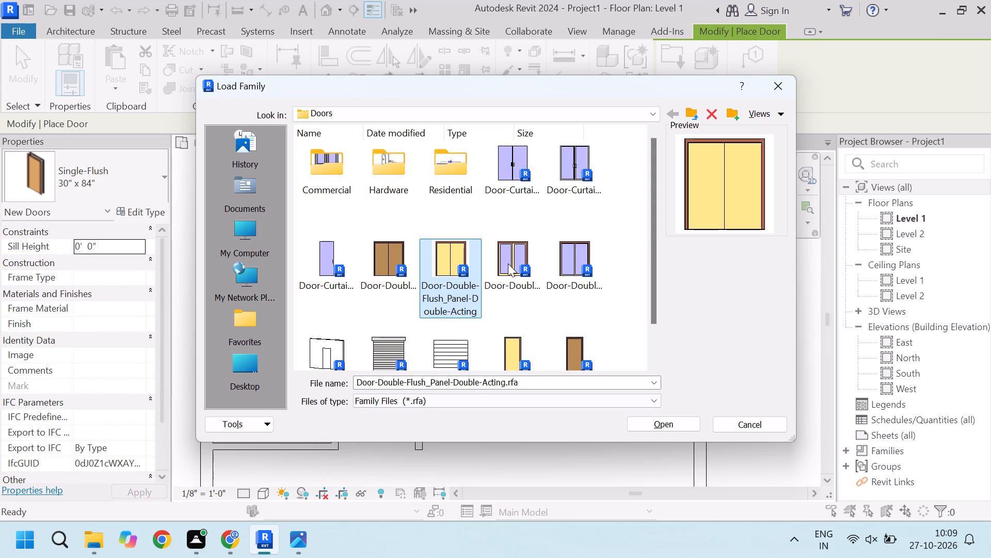
{"action": "double_click", "coordinate": [464, 182]}
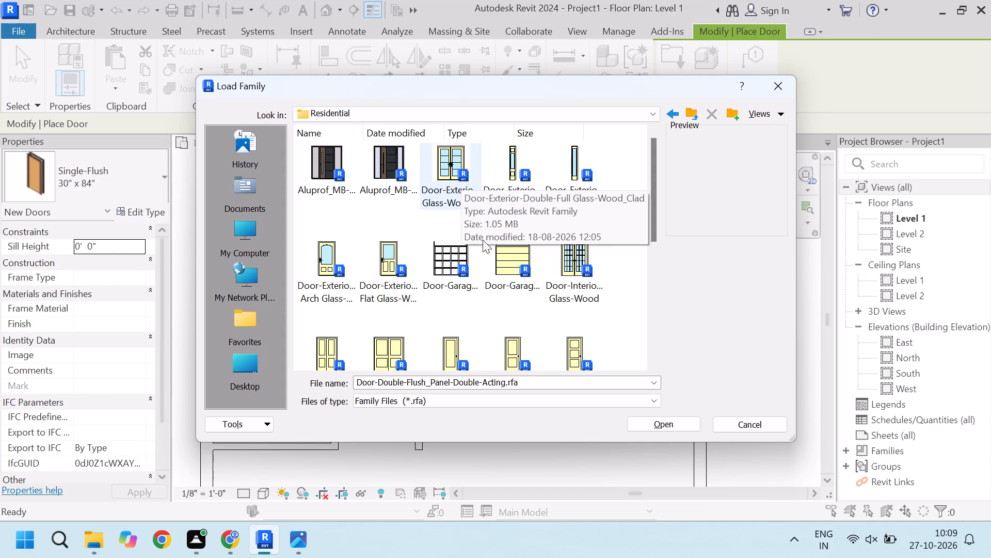
{"action": "scroll", "coordinate": [462, 286], "scroll_direction": "down", "scroll_amount": 2}
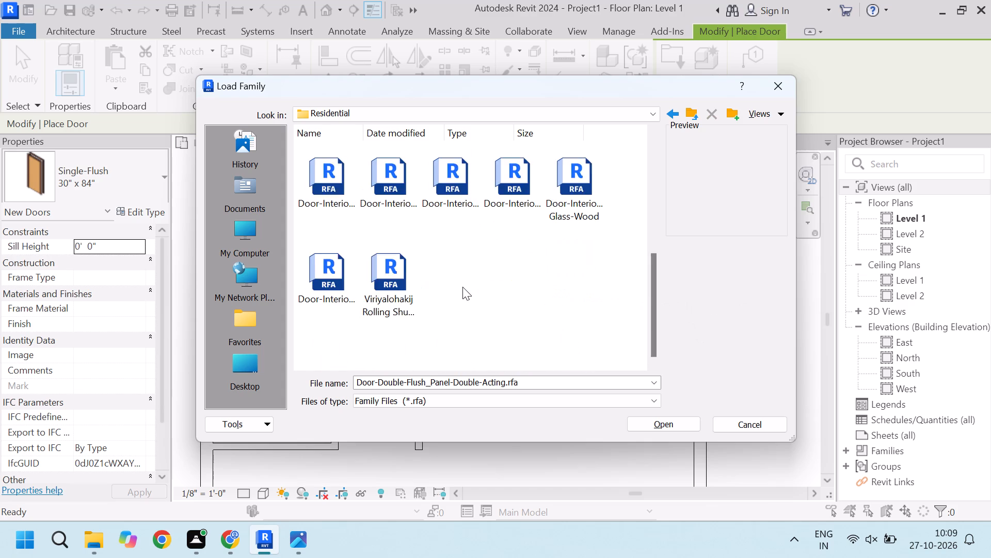
{"action": "scroll", "coordinate": [465, 288], "scroll_direction": "up", "scroll_amount": 1}
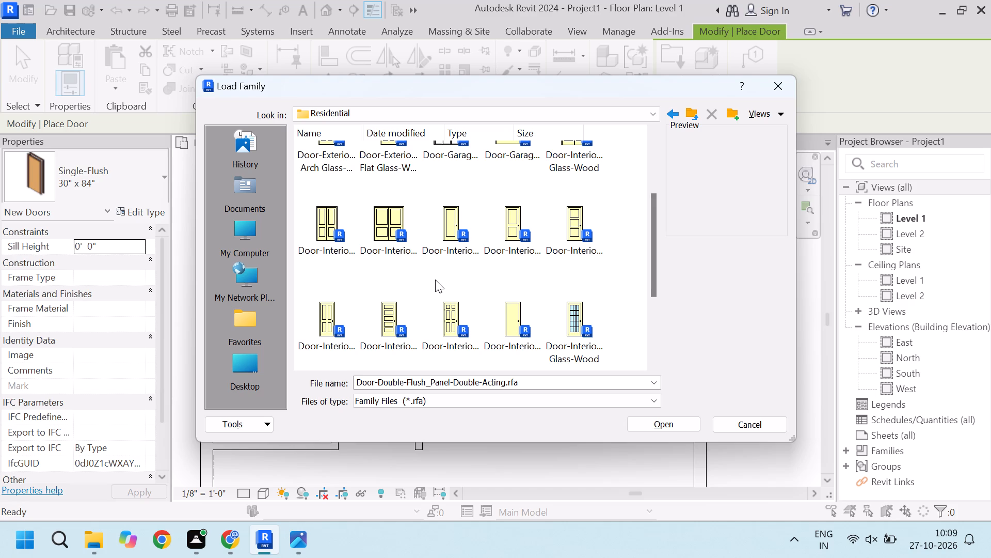
{"action": "scroll", "coordinate": [435, 280], "scroll_direction": "down", "scroll_amount": 2}
{"action": "scroll", "coordinate": [435, 280], "scroll_direction": "up", "scroll_amount": 5}
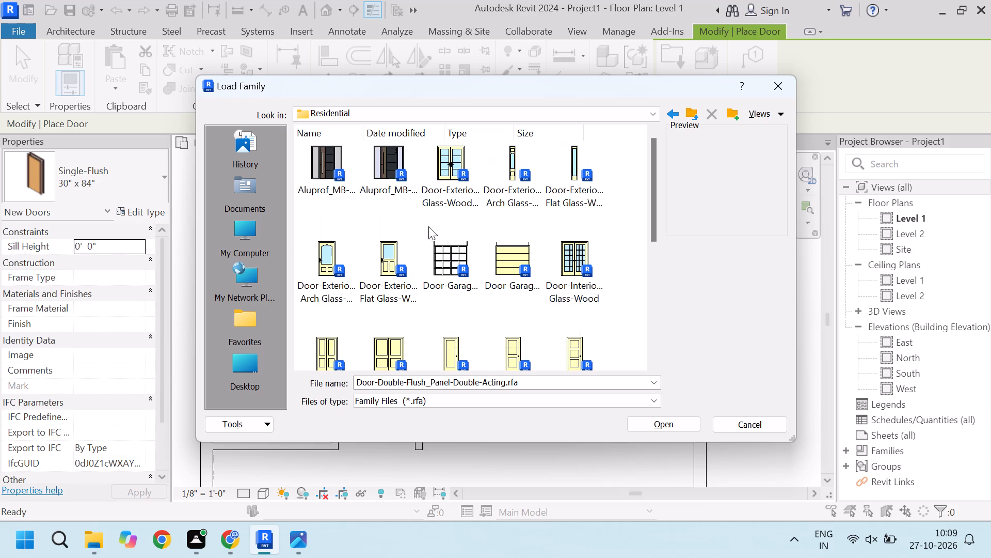
{"action": "left_click", "coordinate": [458, 191]}
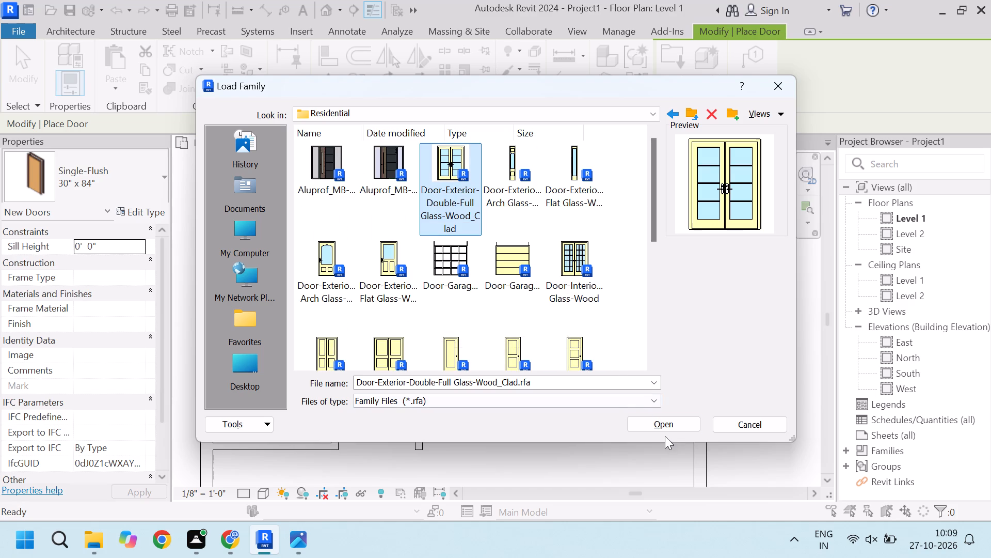
{"action": "left_click", "coordinate": [655, 427]}
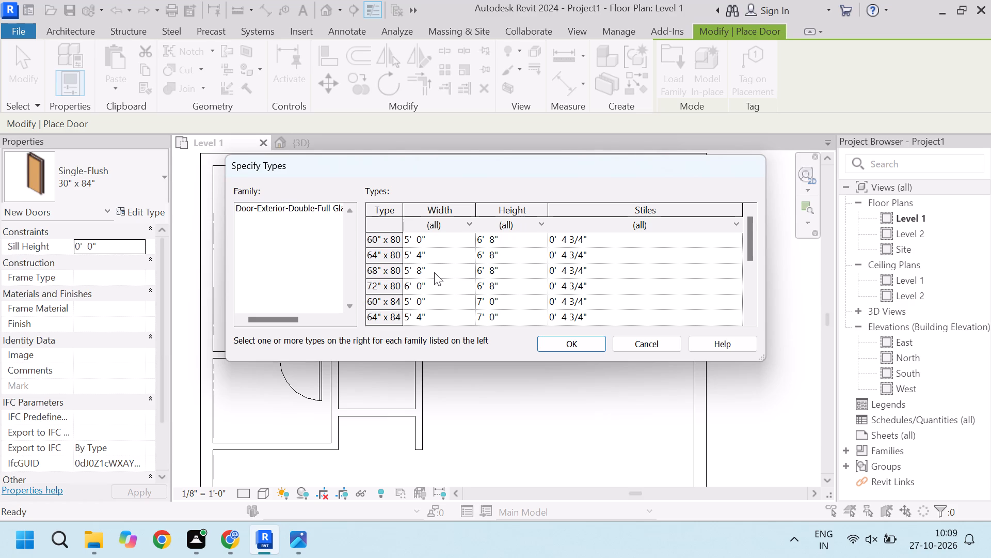
{"action": "scroll", "coordinate": [434, 272], "scroll_direction": "down", "scroll_amount": 3}
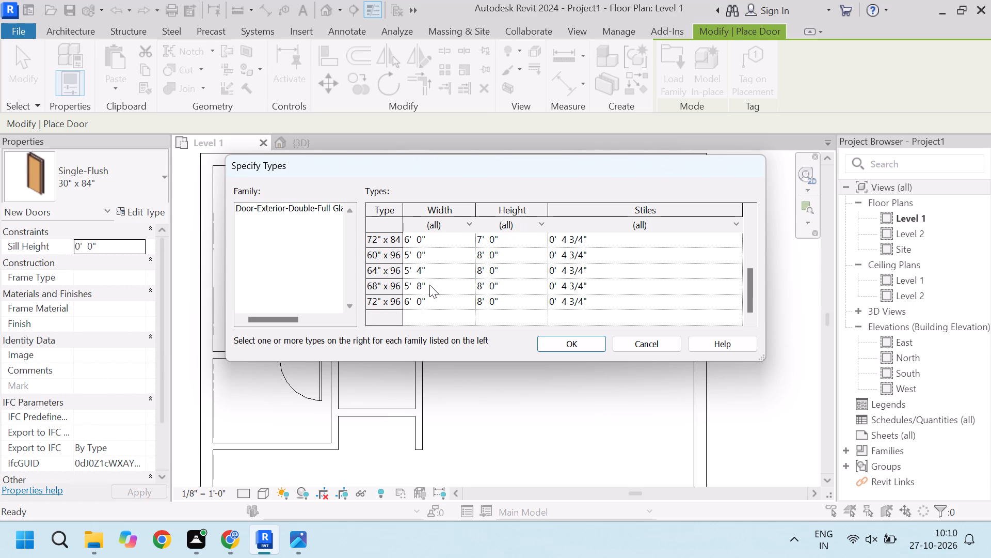
{"action": "scroll", "coordinate": [429, 285], "scroll_direction": "up", "scroll_amount": 1}
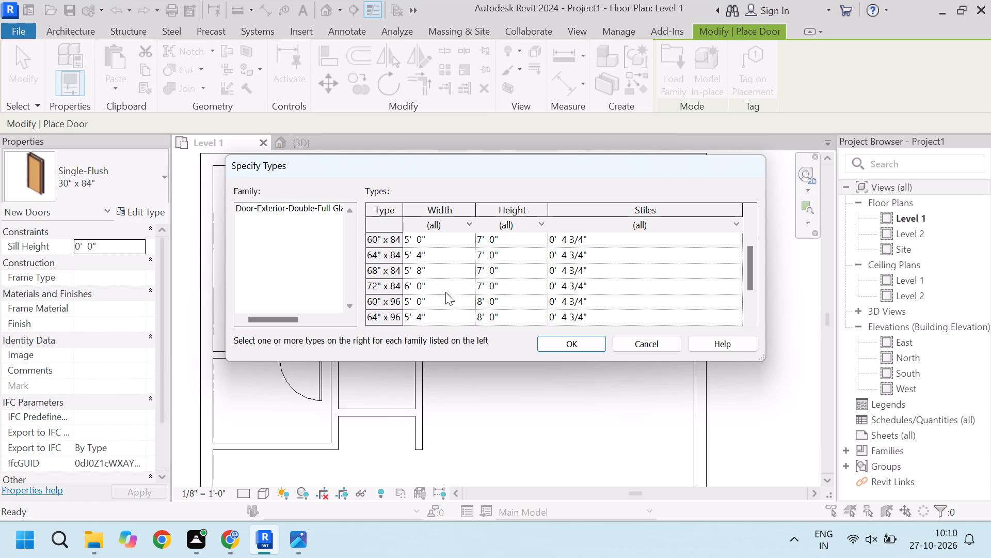
{"action": "left_click", "coordinate": [463, 241]}
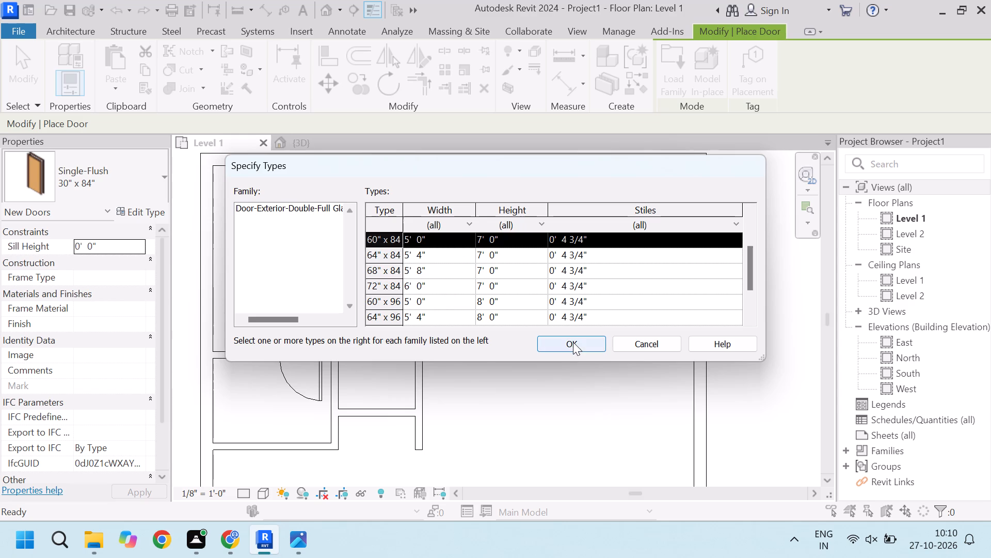
{"action": "left_click", "coordinate": [573, 342]}
Place the double glass door in the southeast space's north wall, about 3'-6" from the east exterior wall, swinging north.
{"action": "scroll", "coordinate": [599, 352], "scroll_direction": "down", "scroll_amount": 5}
{"action": "scroll", "coordinate": [551, 312], "scroll_direction": "down", "scroll_amount": 4}
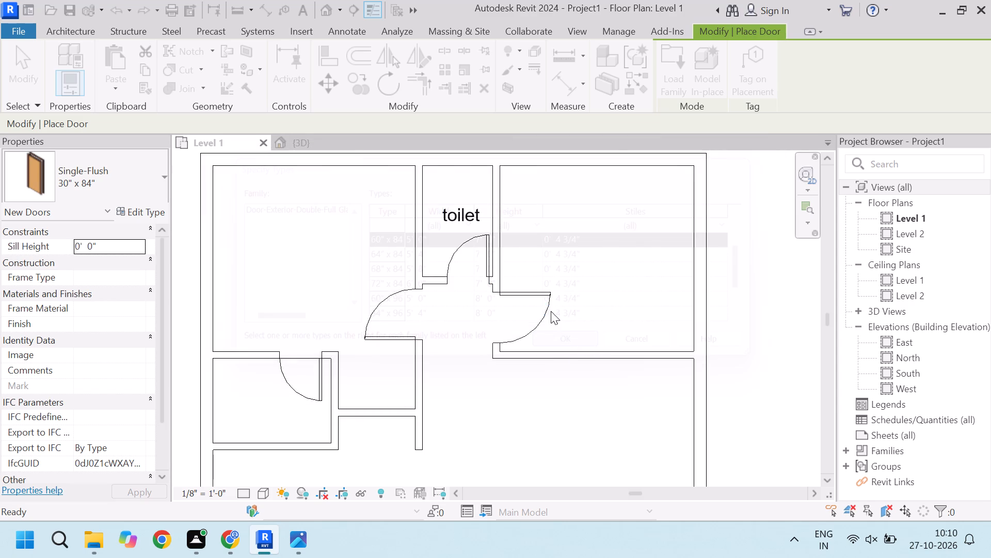
{"action": "scroll", "coordinate": [551, 311], "scroll_direction": "down", "scroll_amount": 4}
{"action": "scroll", "coordinate": [553, 347], "scroll_direction": "up", "scroll_amount": 8}
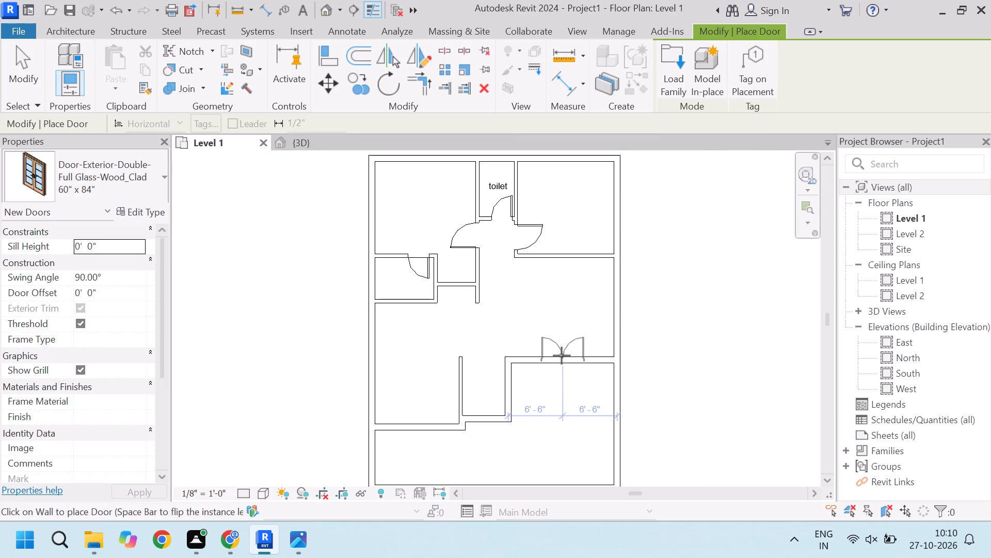
{"action": "left_click", "coordinate": [587, 359]}
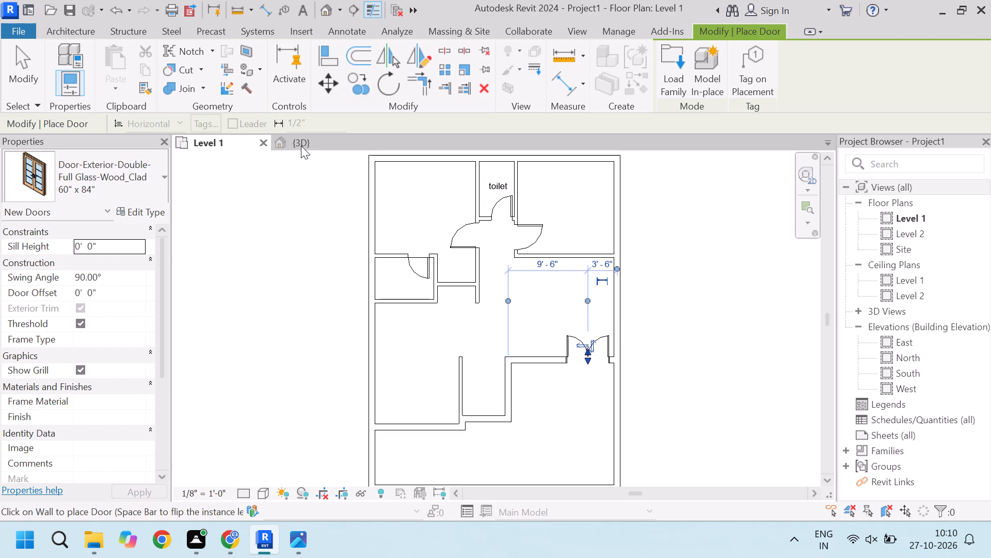
In the 3D view, lower the top of the south exterior wall to a height of about 7'-0".
{"action": "left_click", "coordinate": [300, 145]}
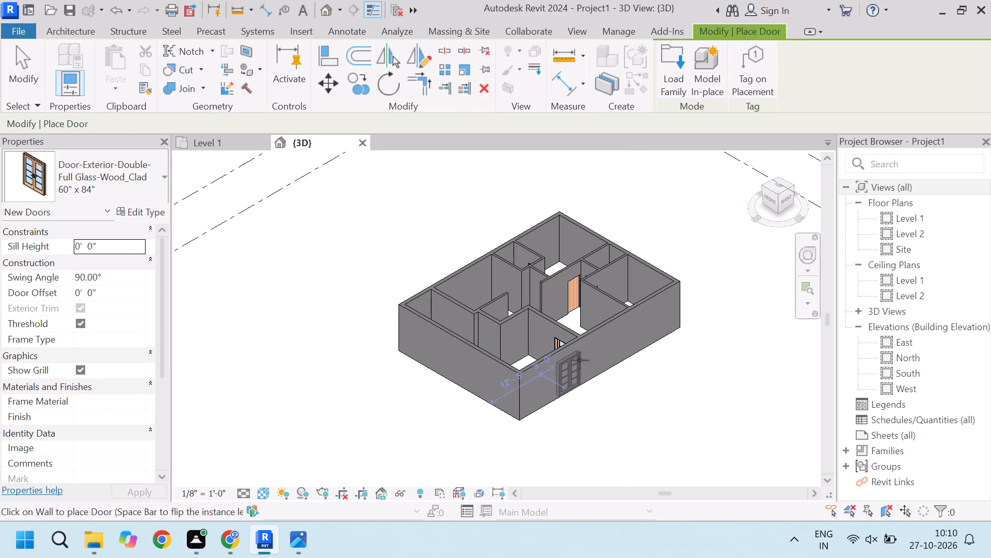
{"action": "key", "text": "Escape"}
{"action": "key", "text": "Escape"}
{"action": "middle_click_drag", "start_coordinate": [737, 310], "coordinate": [529, 409]}
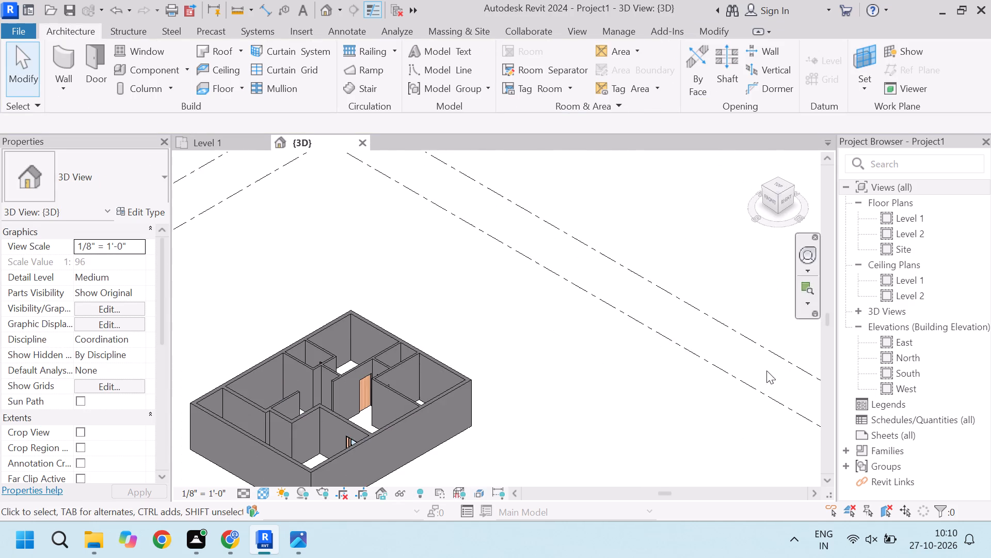
{"action": "scroll", "coordinate": [544, 346], "scroll_direction": "down", "scroll_amount": 4}
{"action": "scroll", "coordinate": [285, 466], "scroll_direction": "up", "scroll_amount": 4}
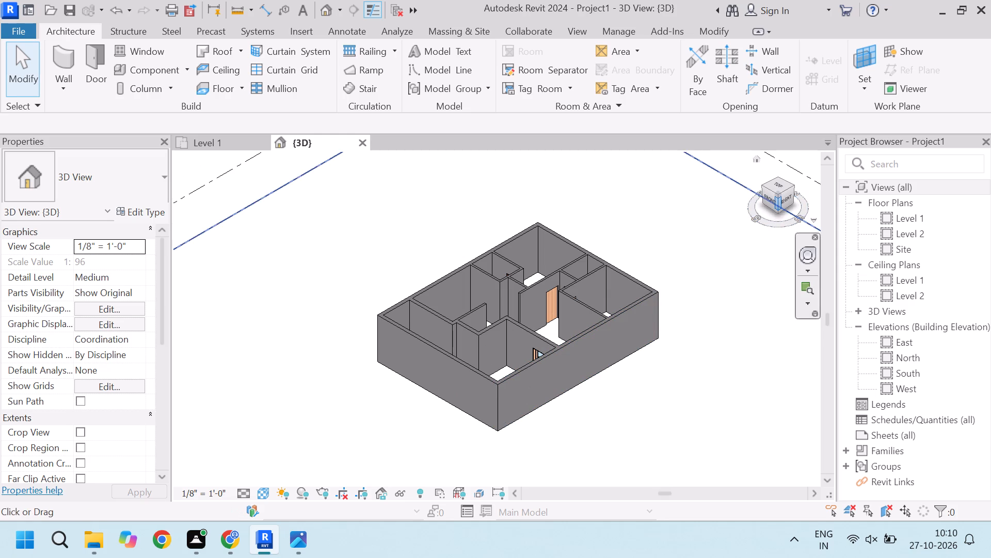
{"action": "left_click_drag", "start_coordinate": [776, 202], "coordinate": [194, 210]}
{"action": "scroll", "coordinate": [547, 371], "scroll_direction": "up", "scroll_amount": 4}
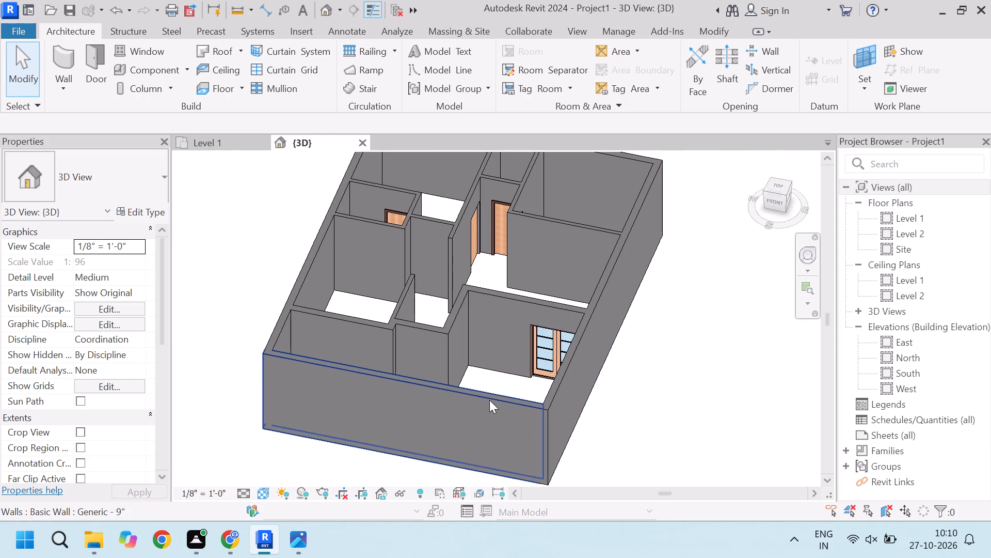
{"action": "left_click", "coordinate": [492, 396]}
{"action": "scroll", "coordinate": [404, 382], "scroll_direction": "up", "scroll_amount": 3}
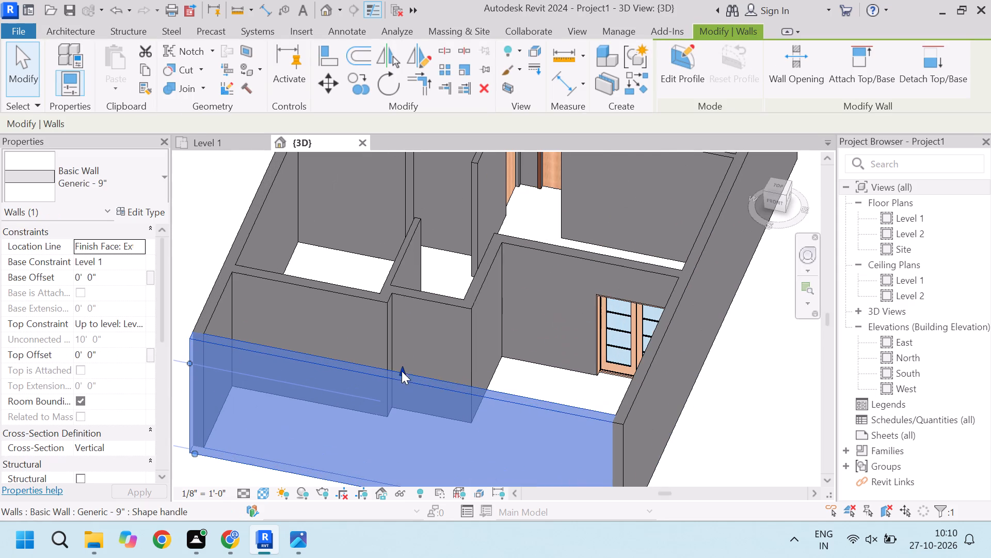
{"action": "left_click_drag", "start_coordinate": [402, 370], "coordinate": [402, 411]}
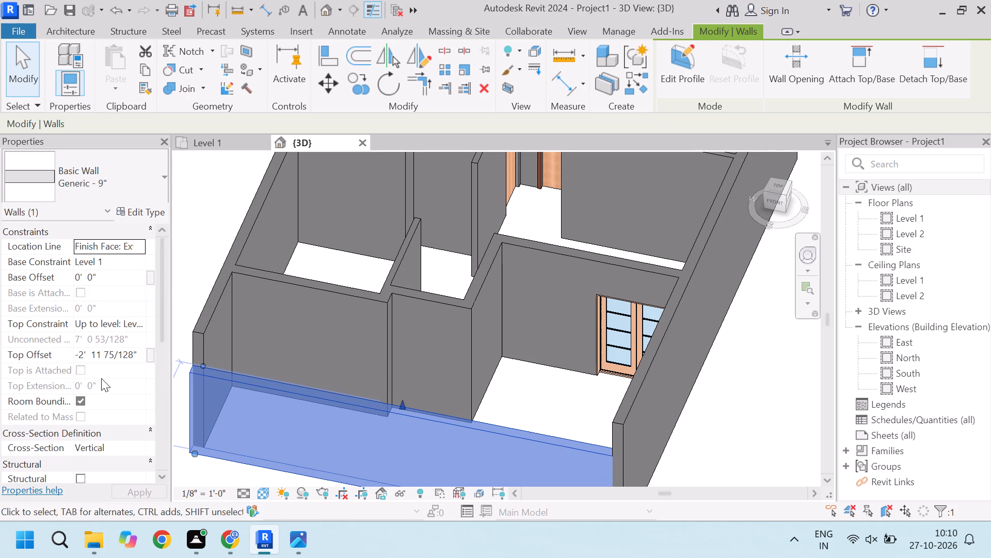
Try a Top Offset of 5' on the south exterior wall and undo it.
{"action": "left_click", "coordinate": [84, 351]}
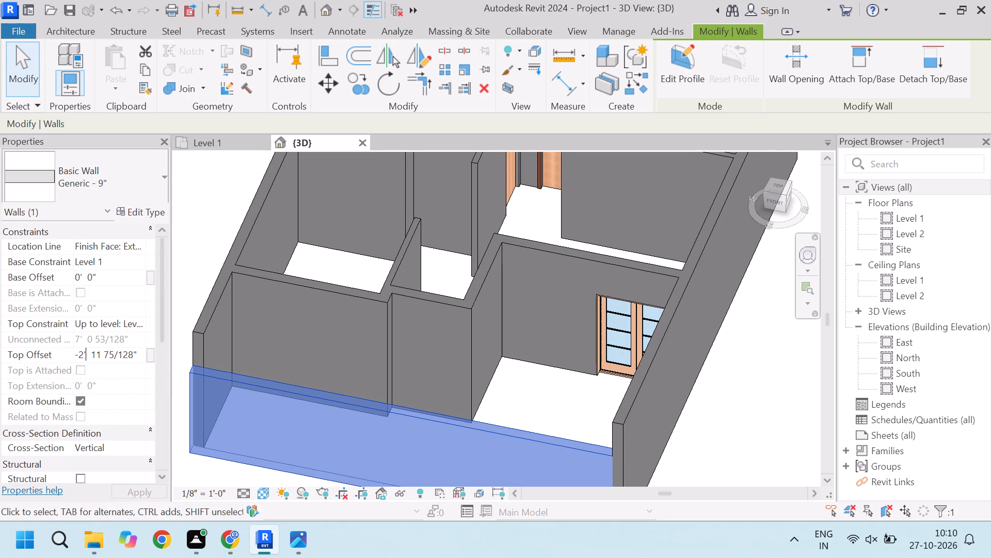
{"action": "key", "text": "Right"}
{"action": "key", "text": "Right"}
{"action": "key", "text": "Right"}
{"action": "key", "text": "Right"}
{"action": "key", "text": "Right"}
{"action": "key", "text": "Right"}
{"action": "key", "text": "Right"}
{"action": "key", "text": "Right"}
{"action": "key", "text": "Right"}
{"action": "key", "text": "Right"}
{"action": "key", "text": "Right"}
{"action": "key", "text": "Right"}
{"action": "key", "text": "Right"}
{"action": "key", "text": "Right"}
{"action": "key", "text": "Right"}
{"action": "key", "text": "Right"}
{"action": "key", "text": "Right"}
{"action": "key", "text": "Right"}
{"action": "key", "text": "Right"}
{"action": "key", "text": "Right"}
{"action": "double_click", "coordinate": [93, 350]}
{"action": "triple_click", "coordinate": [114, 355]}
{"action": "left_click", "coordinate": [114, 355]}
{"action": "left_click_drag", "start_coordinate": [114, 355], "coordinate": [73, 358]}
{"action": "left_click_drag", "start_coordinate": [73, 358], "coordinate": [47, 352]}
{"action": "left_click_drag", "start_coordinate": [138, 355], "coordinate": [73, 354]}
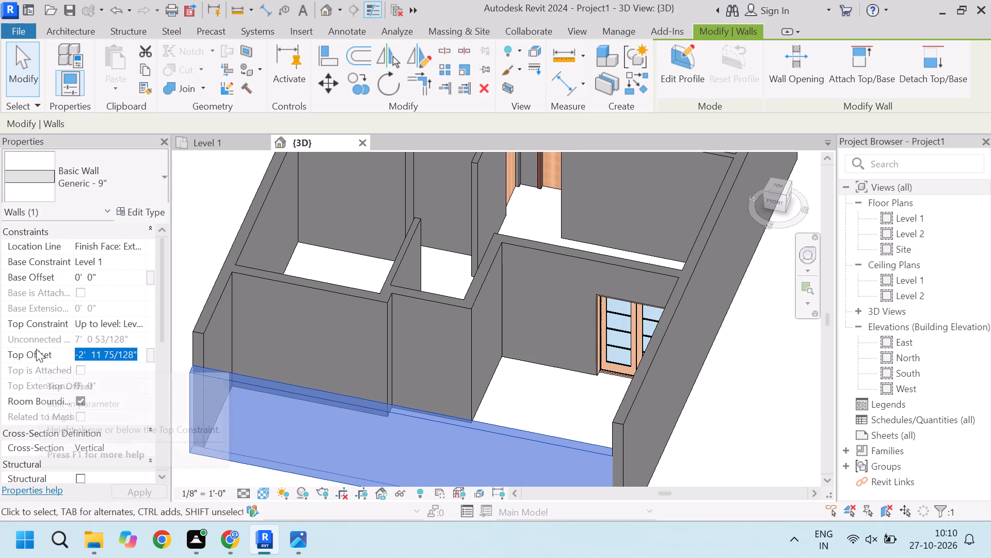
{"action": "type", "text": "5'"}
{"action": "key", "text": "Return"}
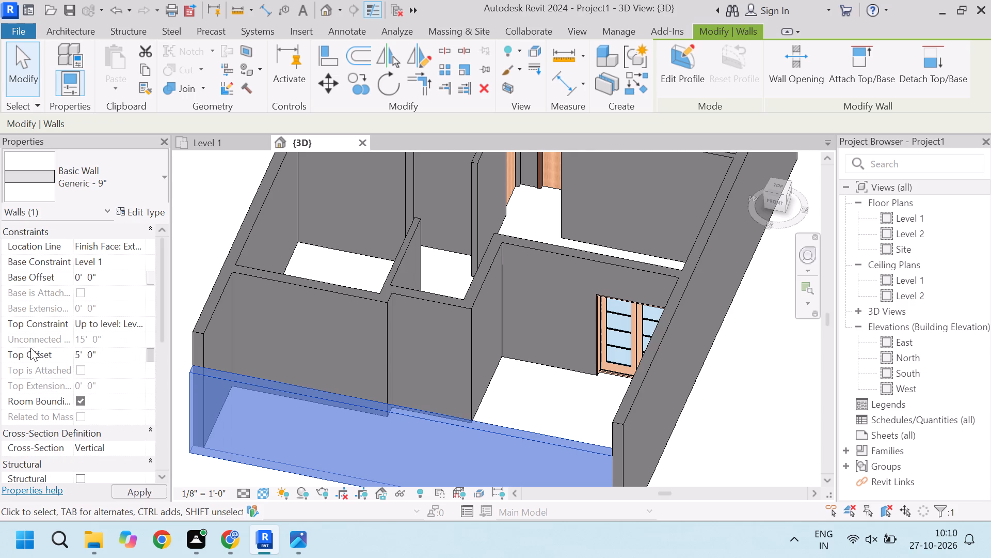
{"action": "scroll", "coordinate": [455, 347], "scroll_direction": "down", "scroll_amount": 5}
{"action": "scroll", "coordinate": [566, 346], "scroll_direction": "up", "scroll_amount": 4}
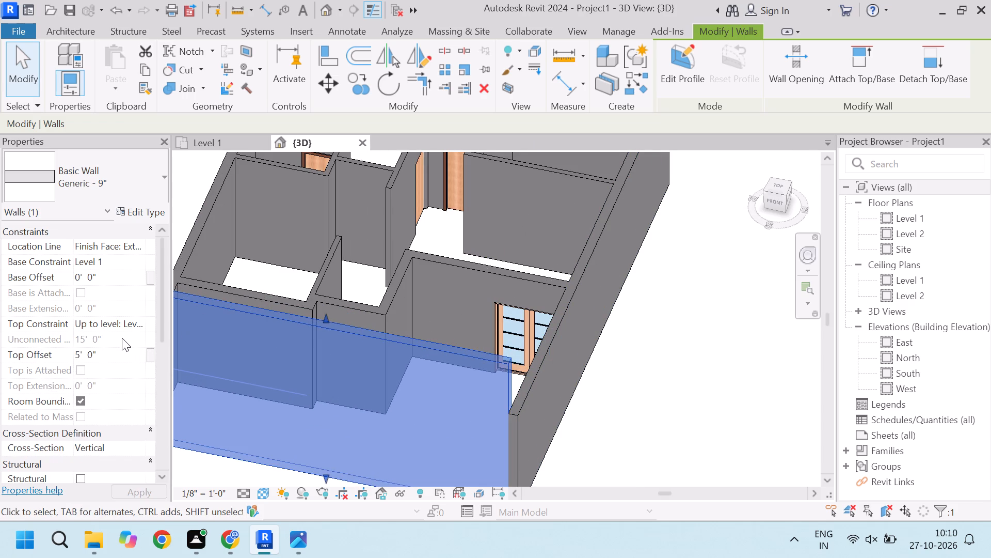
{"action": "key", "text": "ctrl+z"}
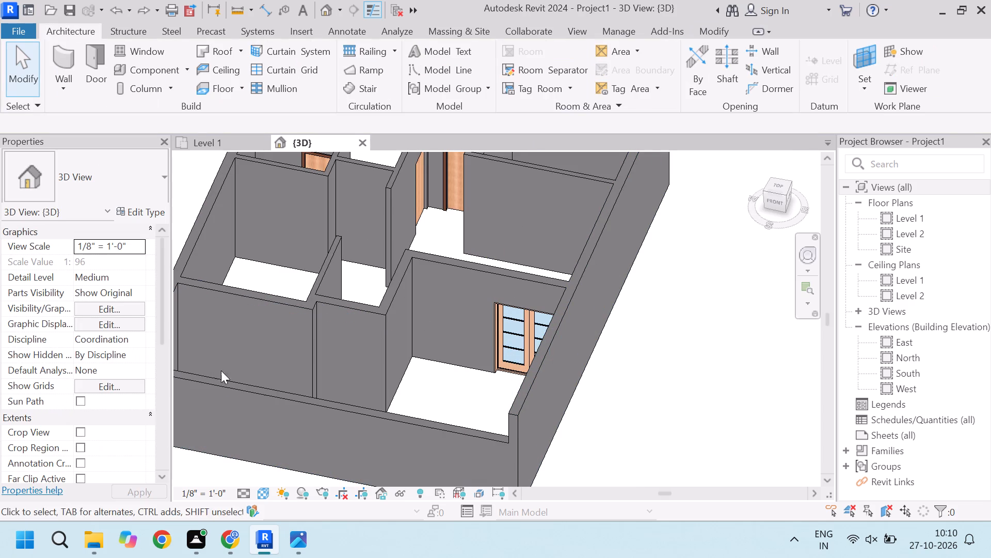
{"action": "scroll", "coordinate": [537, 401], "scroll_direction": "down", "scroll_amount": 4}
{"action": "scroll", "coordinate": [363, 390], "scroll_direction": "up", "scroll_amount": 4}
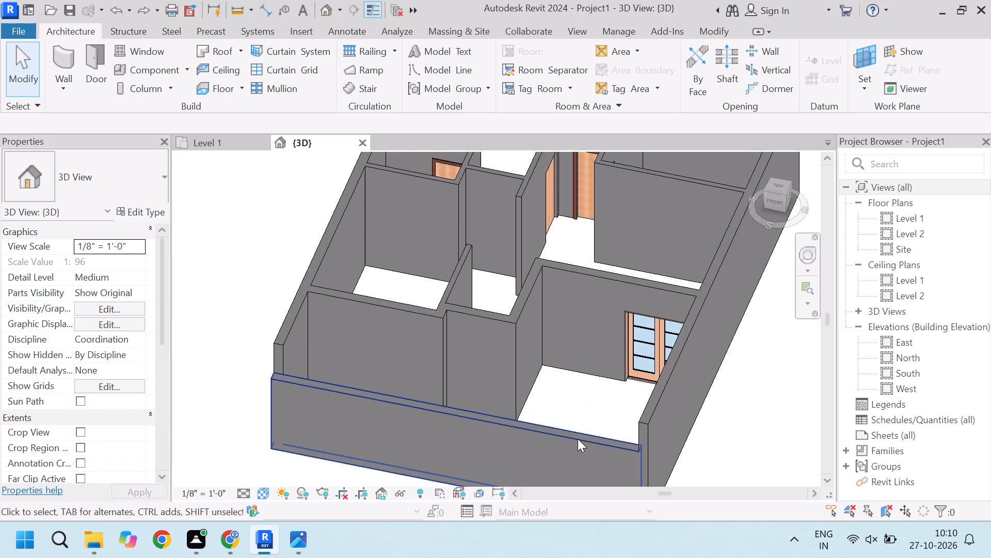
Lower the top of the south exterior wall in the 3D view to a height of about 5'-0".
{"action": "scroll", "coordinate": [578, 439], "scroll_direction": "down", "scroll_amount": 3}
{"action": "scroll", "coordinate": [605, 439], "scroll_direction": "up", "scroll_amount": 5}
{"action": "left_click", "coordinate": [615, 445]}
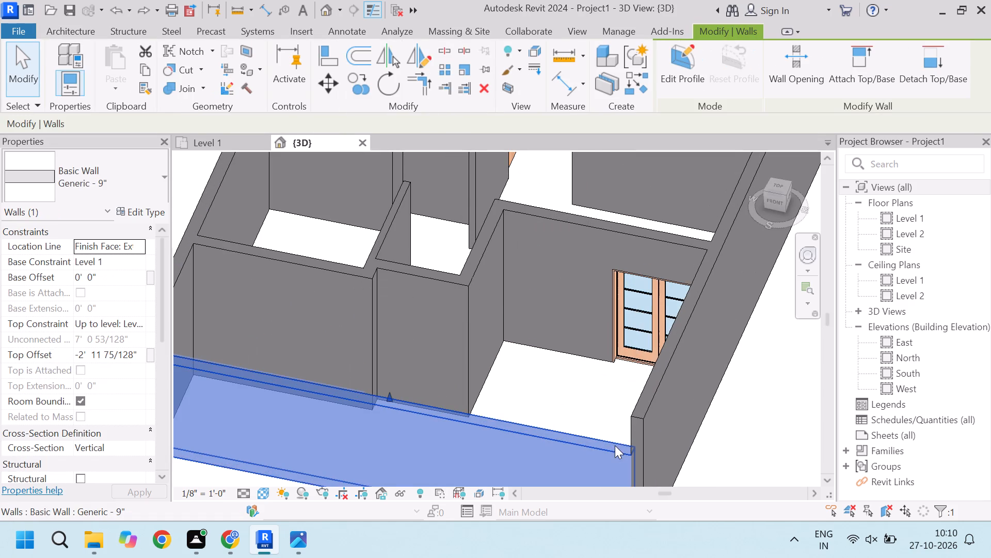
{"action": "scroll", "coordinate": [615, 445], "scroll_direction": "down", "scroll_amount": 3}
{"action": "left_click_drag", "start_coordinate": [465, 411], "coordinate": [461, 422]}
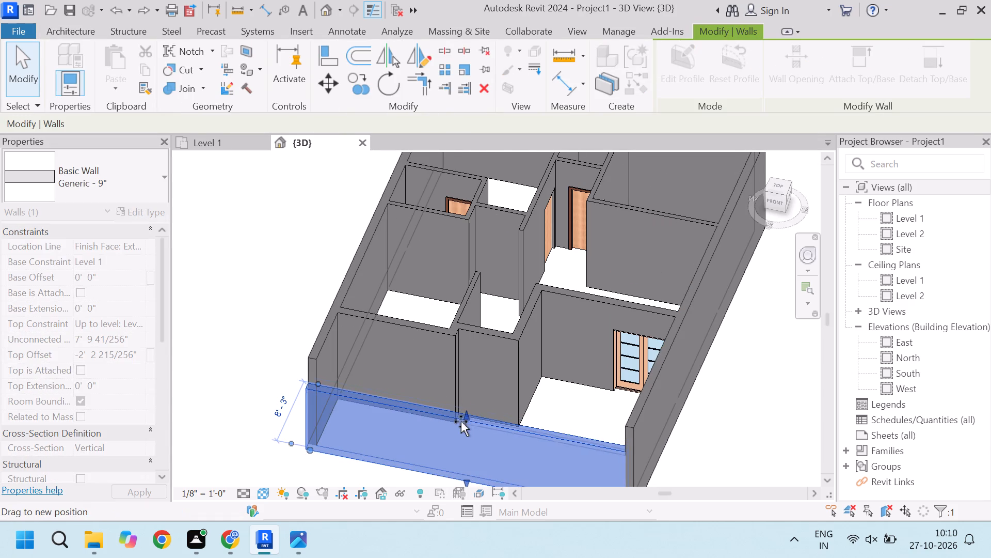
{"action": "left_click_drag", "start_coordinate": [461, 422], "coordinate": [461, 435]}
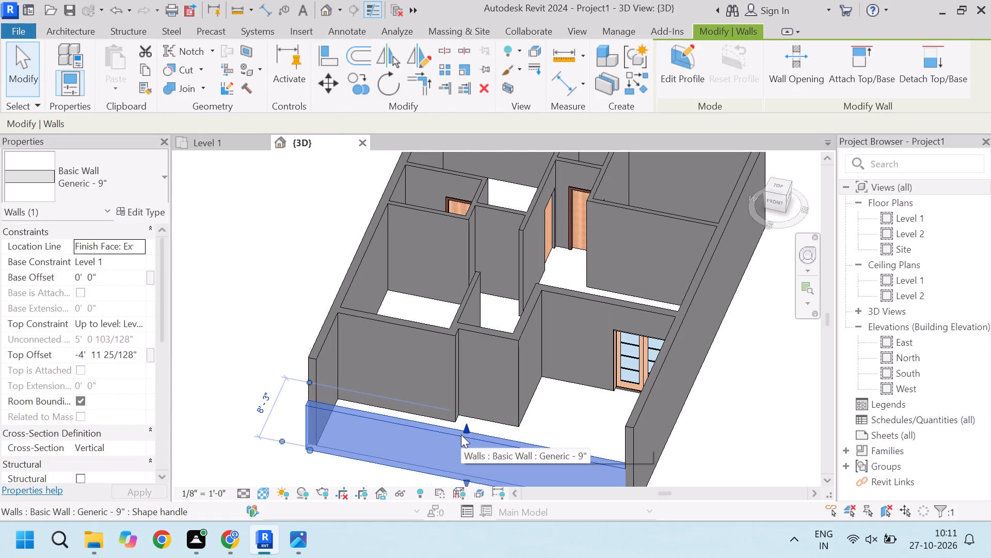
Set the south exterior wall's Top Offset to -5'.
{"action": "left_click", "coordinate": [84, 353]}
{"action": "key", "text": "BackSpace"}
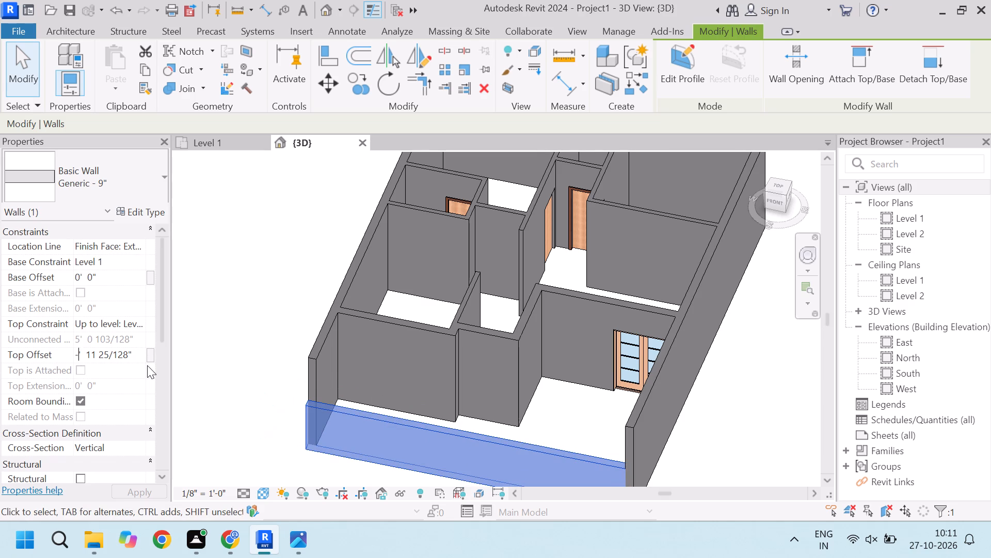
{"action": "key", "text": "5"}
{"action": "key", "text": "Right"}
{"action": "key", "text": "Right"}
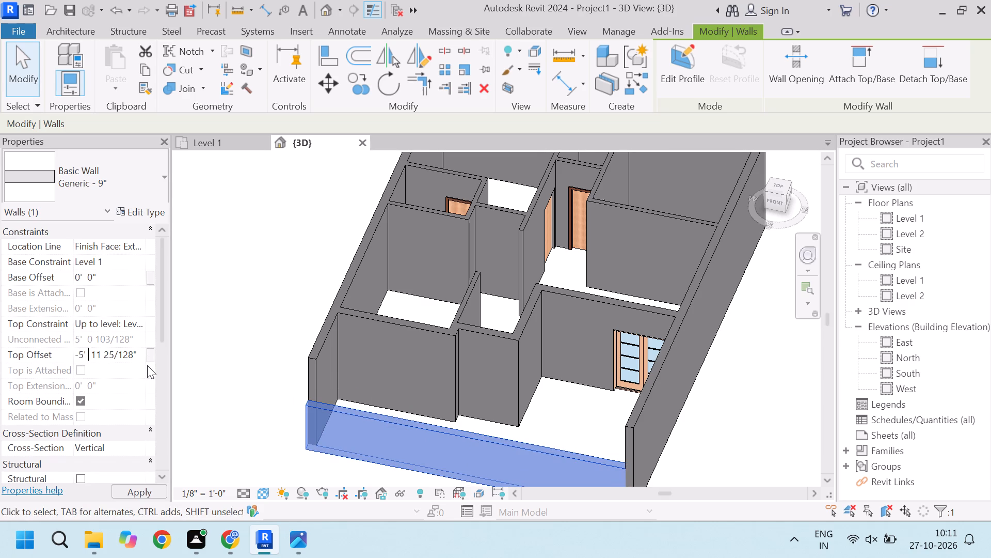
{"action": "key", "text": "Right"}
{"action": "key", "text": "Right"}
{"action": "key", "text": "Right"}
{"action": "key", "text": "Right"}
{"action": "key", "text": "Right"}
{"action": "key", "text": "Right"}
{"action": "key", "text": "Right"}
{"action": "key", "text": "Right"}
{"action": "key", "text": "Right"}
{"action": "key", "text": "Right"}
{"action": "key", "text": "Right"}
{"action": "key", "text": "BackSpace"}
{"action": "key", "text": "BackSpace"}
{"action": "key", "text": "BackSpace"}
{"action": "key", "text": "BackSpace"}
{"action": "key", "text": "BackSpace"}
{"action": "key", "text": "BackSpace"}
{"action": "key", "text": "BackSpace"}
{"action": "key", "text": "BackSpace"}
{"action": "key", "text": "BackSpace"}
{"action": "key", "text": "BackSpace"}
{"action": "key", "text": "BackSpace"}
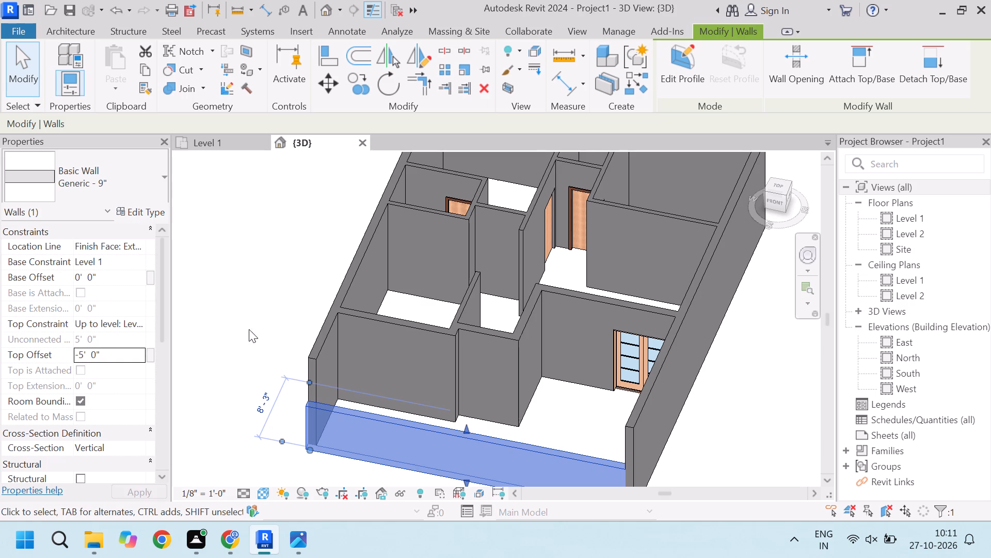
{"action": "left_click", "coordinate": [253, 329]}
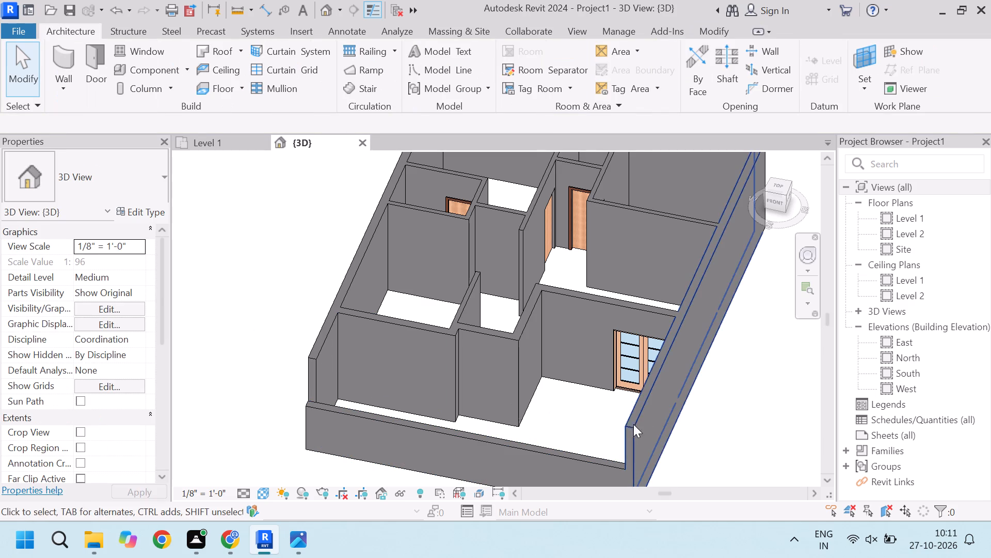
Shorten the south exterior wall from its east end to a length of about 19'-0", leaving an opening beside the east wall.
{"action": "scroll", "coordinate": [557, 390], "scroll_direction": "down", "scroll_amount": 4}
{"action": "middle_click_drag", "start_coordinate": [556, 423], "coordinate": [588, 422]}
{"action": "scroll", "coordinate": [613, 413], "scroll_direction": "up", "scroll_amount": 4}
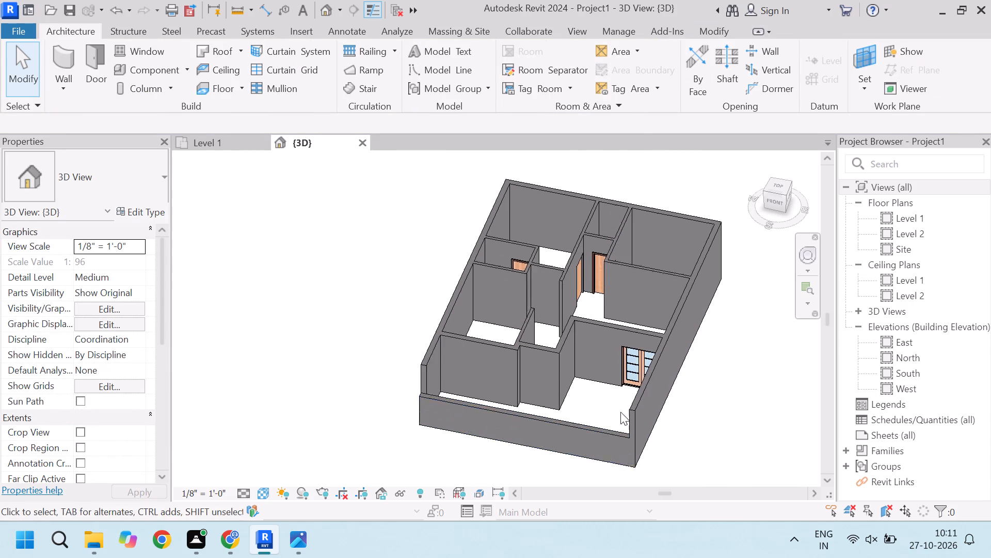
{"action": "scroll", "coordinate": [620, 412], "scroll_direction": "up", "scroll_amount": 1}
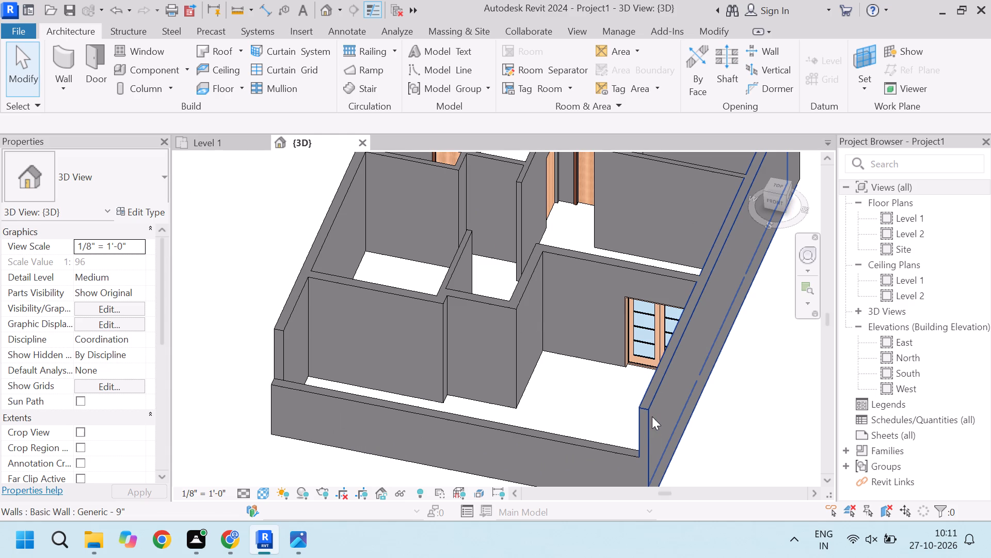
{"action": "scroll", "coordinate": [566, 379], "scroll_direction": "down", "scroll_amount": 4}
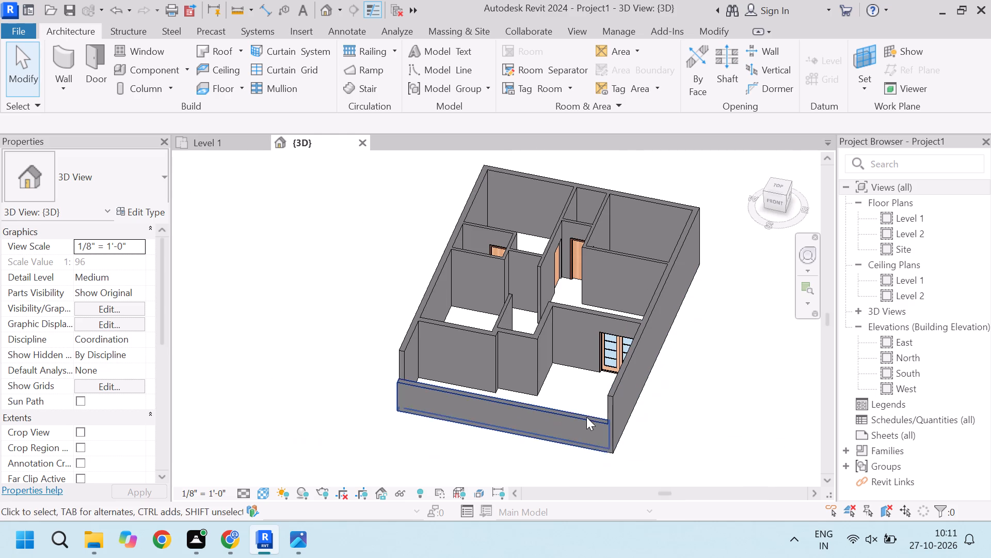
{"action": "left_click", "coordinate": [579, 419]}
{"action": "scroll", "coordinate": [565, 415], "scroll_direction": "down", "scroll_amount": 3}
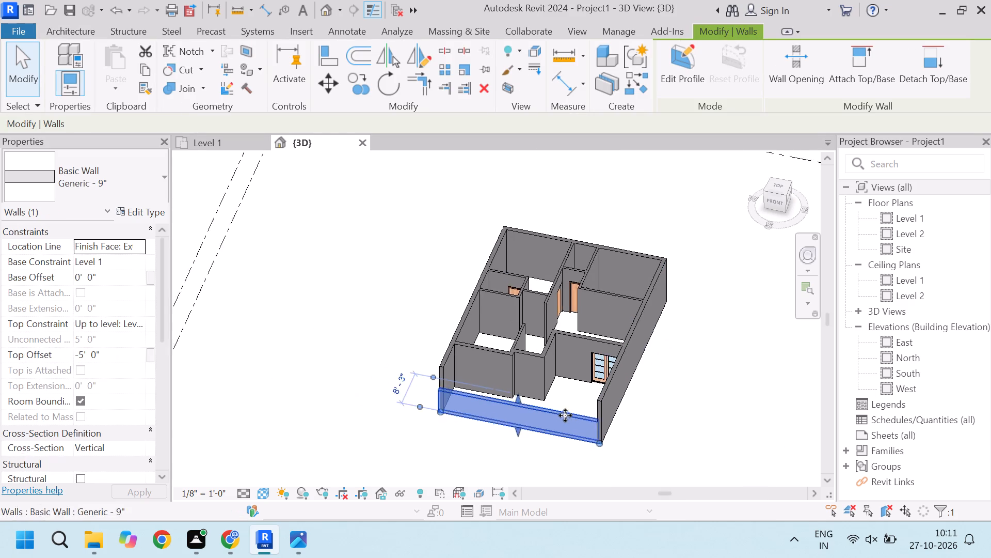
{"action": "scroll", "coordinate": [572, 430], "scroll_direction": "up", "scroll_amount": 5}
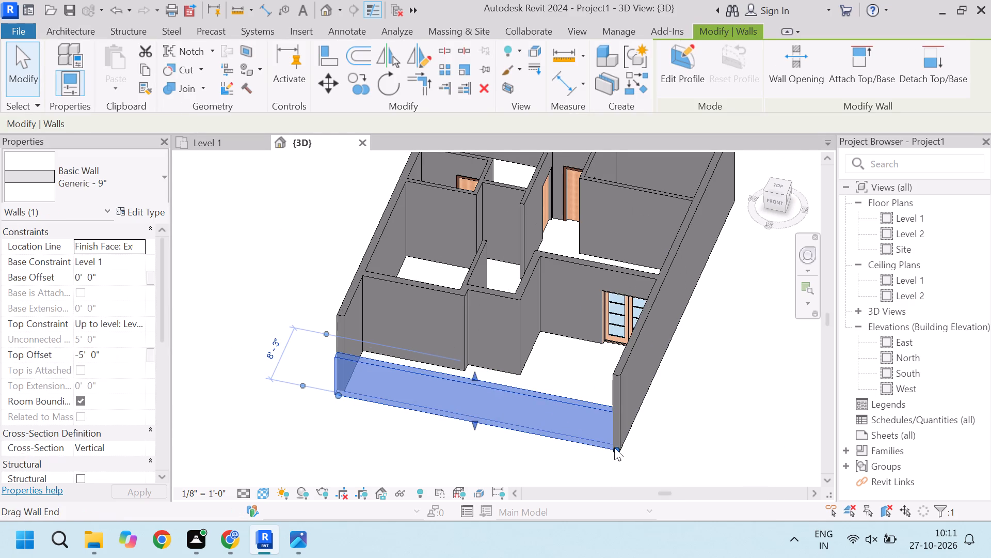
{"action": "left_click_drag", "start_coordinate": [614, 447], "coordinate": [527, 435]}
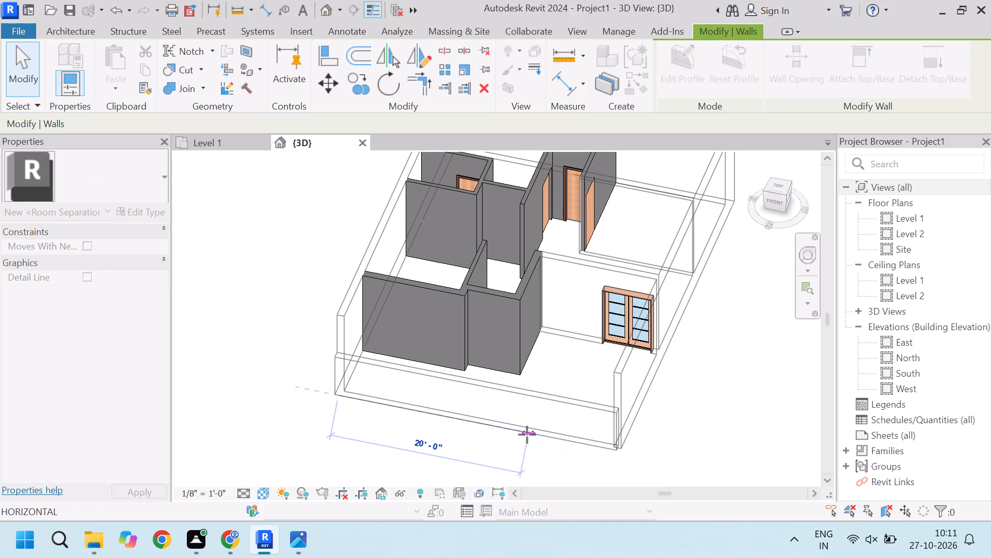
{"action": "left_click_drag", "start_coordinate": [527, 435], "coordinate": [516, 435]}
{"action": "left_click", "coordinate": [696, 390]}
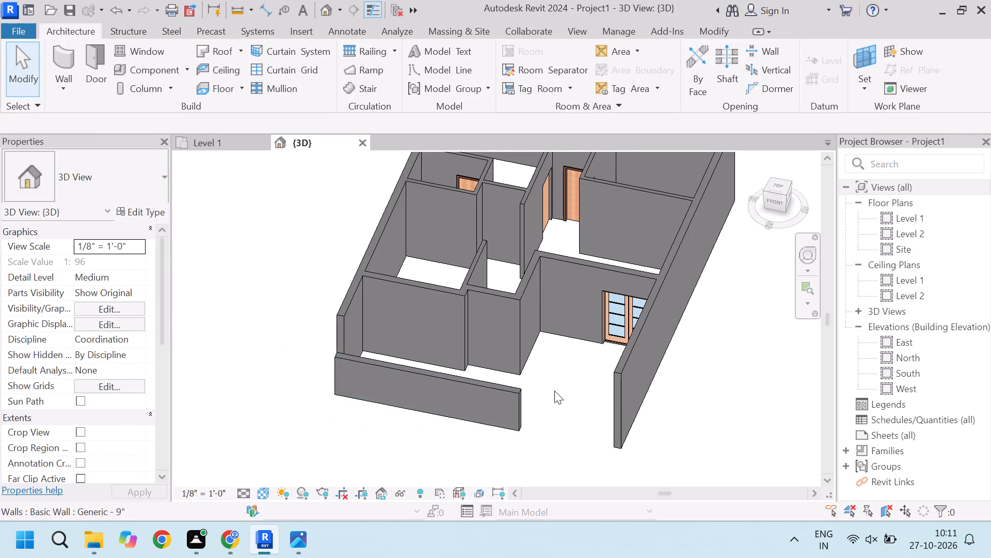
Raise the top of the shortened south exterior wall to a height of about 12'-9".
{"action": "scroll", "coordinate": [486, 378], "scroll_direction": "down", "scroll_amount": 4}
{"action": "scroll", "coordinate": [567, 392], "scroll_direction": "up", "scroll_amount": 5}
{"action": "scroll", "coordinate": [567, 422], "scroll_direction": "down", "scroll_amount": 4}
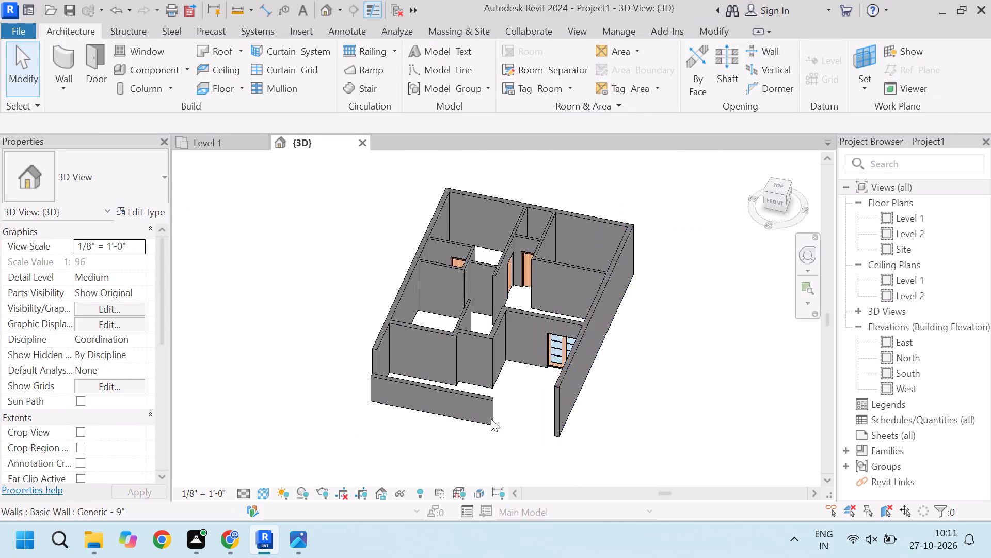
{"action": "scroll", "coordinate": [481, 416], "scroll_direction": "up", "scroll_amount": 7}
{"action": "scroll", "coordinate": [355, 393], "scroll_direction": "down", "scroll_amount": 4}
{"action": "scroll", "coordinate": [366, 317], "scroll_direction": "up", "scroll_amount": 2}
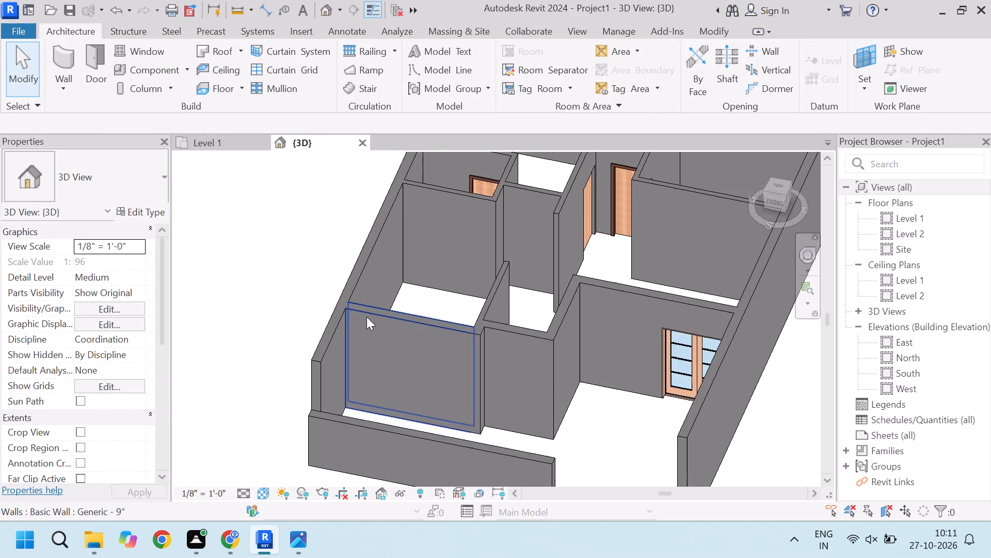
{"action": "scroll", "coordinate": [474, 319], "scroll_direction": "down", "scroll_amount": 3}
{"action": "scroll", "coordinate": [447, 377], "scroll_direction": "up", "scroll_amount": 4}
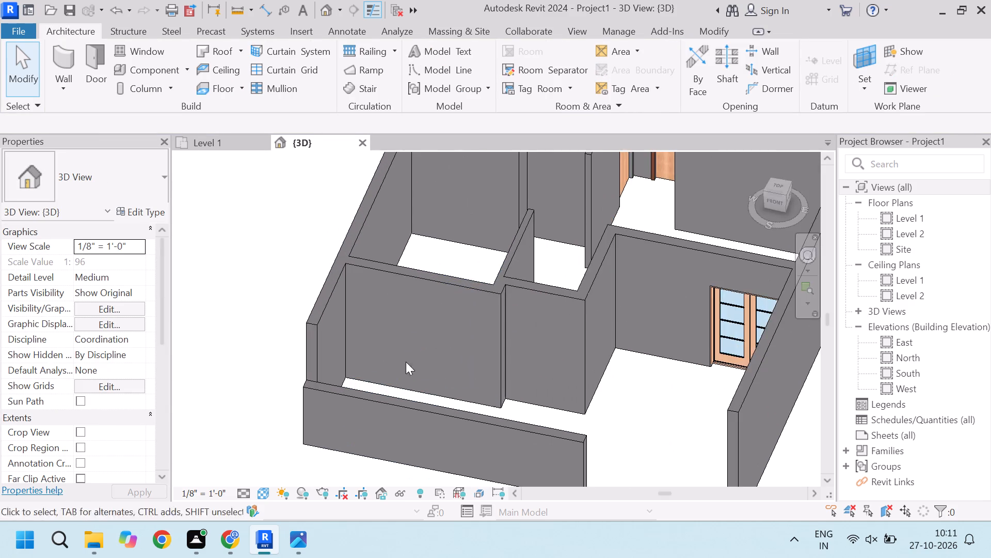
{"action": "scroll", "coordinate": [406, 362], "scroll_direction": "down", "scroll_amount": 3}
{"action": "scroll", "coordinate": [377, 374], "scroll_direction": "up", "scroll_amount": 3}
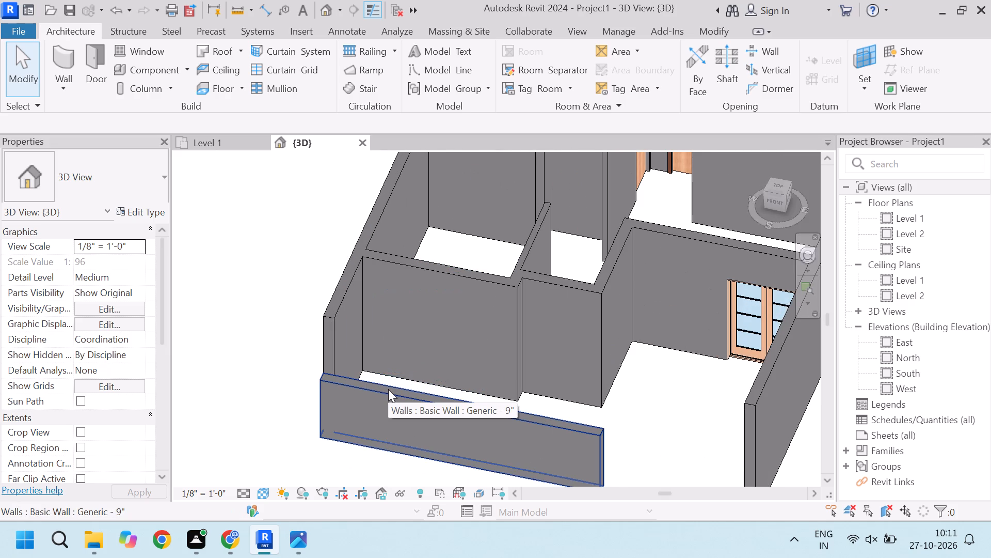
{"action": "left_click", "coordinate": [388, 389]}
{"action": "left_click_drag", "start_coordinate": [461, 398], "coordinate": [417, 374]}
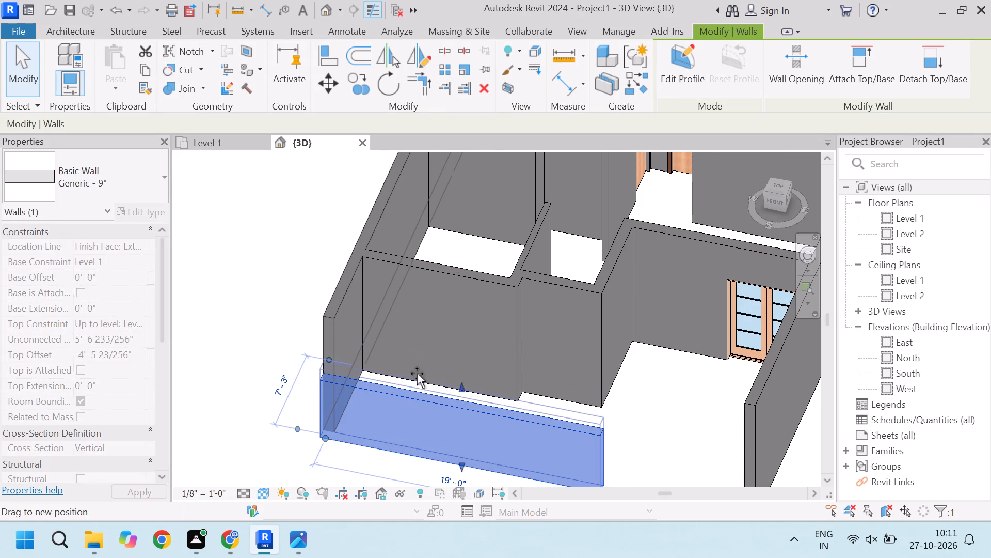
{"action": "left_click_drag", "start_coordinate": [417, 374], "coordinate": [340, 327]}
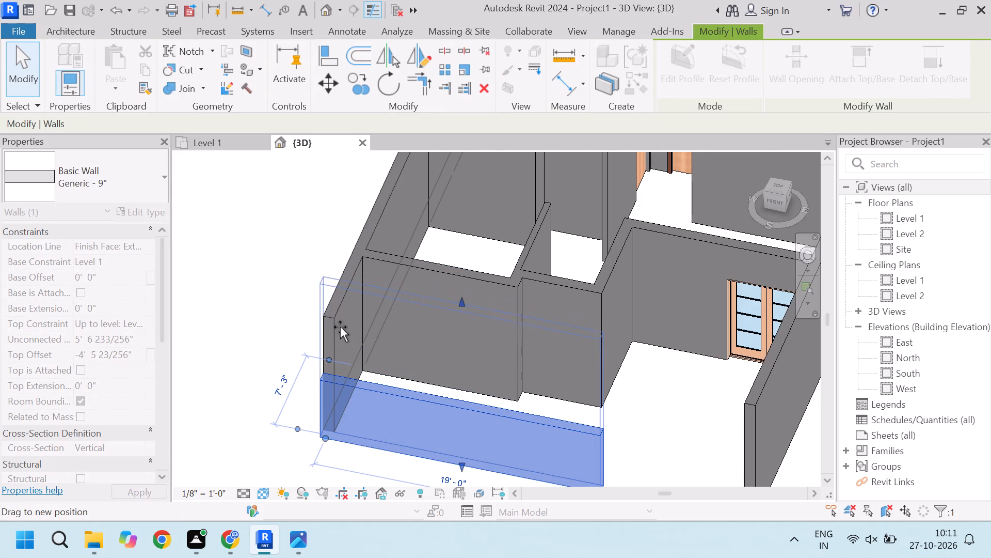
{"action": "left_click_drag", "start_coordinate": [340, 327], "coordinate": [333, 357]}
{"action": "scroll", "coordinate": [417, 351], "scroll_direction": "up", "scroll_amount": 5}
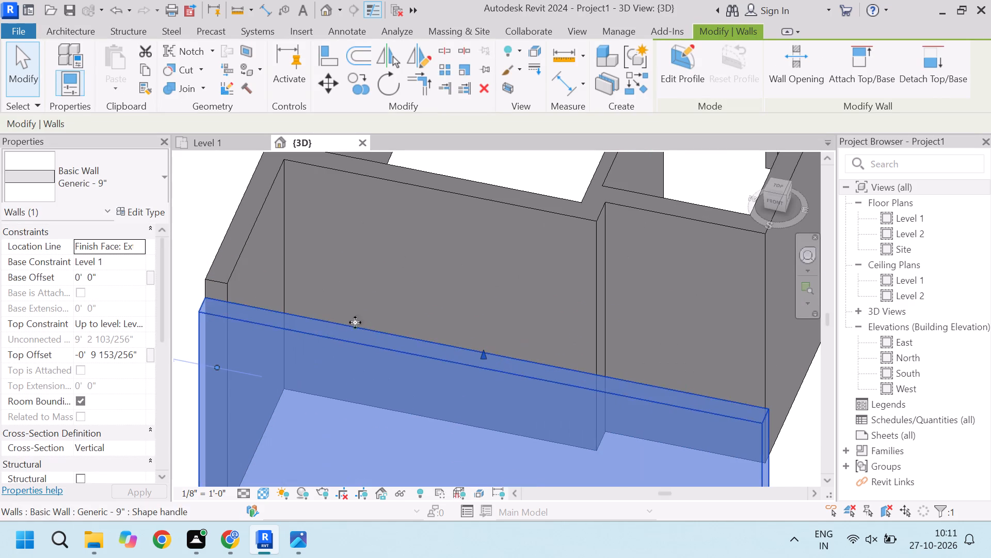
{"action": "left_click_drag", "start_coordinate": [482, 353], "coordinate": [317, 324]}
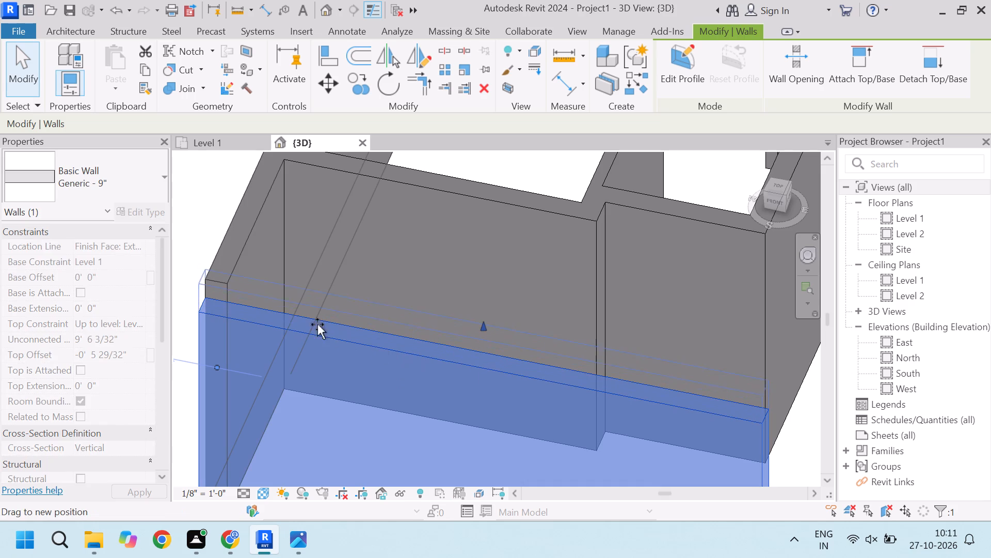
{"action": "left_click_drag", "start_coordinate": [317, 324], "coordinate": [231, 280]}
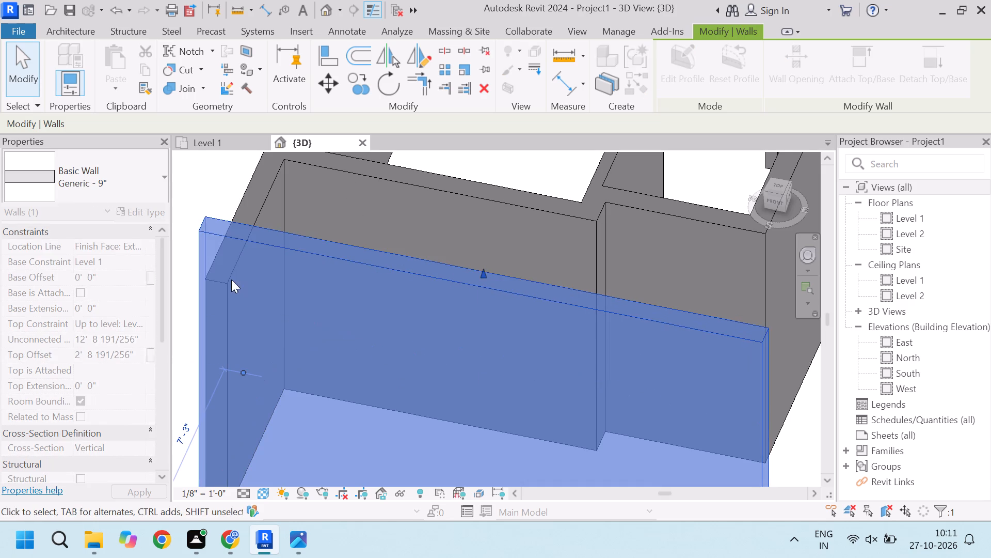
Set the shortened south exterior wall's Top Offset to 0.
{"action": "scroll", "coordinate": [477, 358], "scroll_direction": "down", "scroll_amount": 9}
{"action": "scroll", "coordinate": [468, 361], "scroll_direction": "up", "scroll_amount": 1}
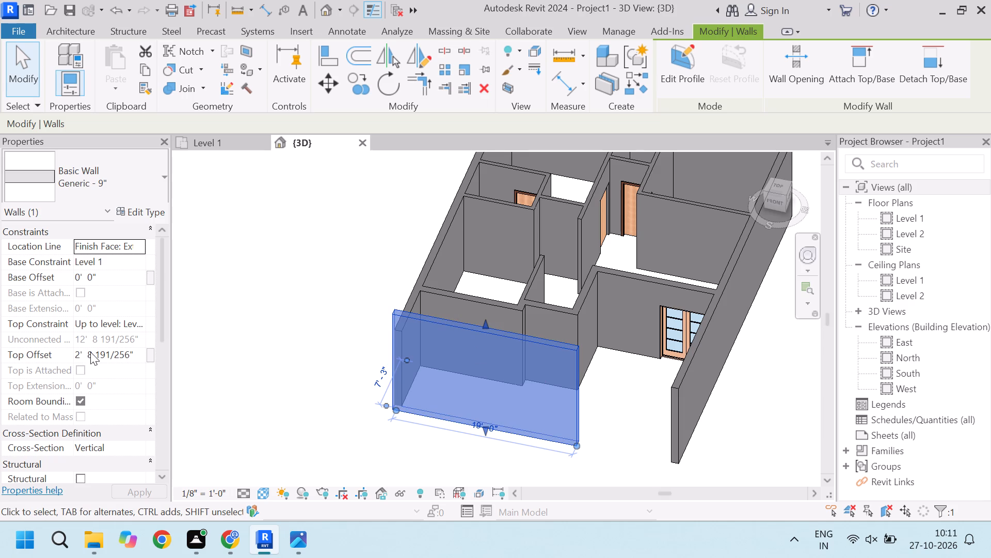
{"action": "left_click", "coordinate": [136, 355]}
{"action": "left_click_drag", "start_coordinate": [136, 355], "coordinate": [82, 355]}
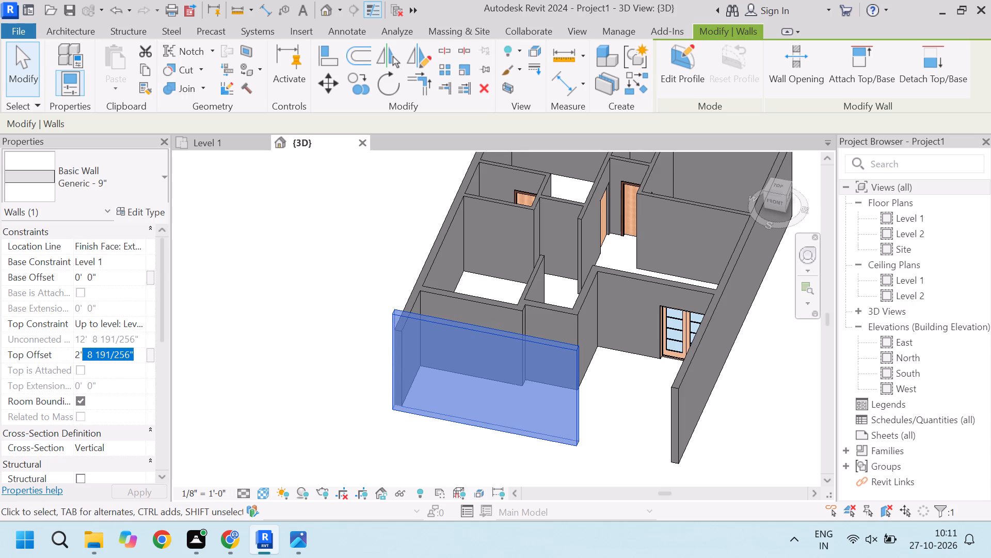
{"action": "left_click_drag", "start_coordinate": [82, 355], "coordinate": [68, 355]}
{"action": "key", "text": "0"}
{"action": "key", "text": "Return"}
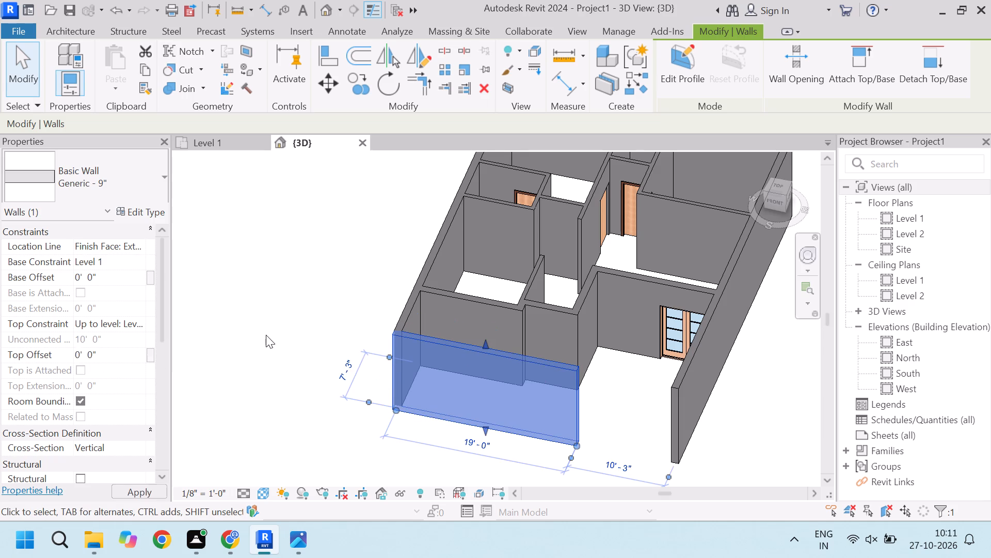
{"action": "left_click", "coordinate": [266, 330]}
Inspect the front of the house in 3D, around the south wall, the opening and the double glass door.
{"action": "scroll", "coordinate": [446, 430], "scroll_direction": "down", "scroll_amount": 3}
{"action": "scroll", "coordinate": [509, 394], "scroll_direction": "up", "scroll_amount": 3}
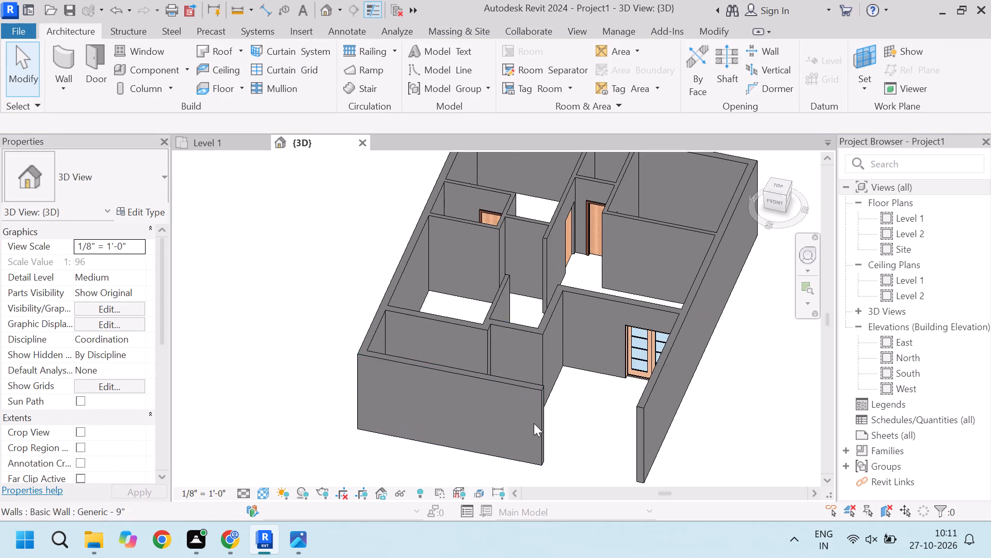
{"action": "scroll", "coordinate": [534, 423], "scroll_direction": "down", "scroll_amount": 3}
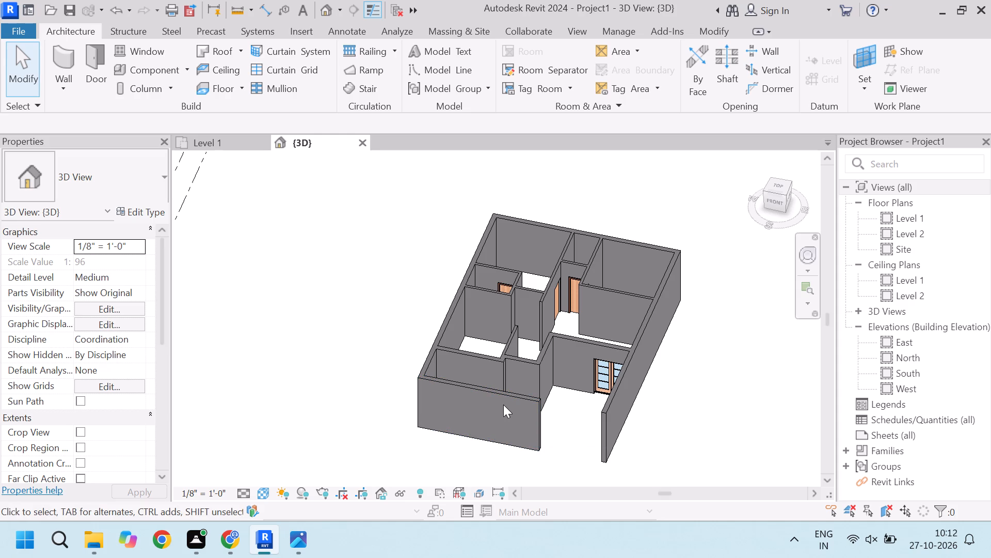
{"action": "scroll", "coordinate": [662, 340], "scroll_direction": "up", "scroll_amount": 3}
{"action": "scroll", "coordinate": [538, 477], "scroll_direction": "up", "scroll_amount": 4}
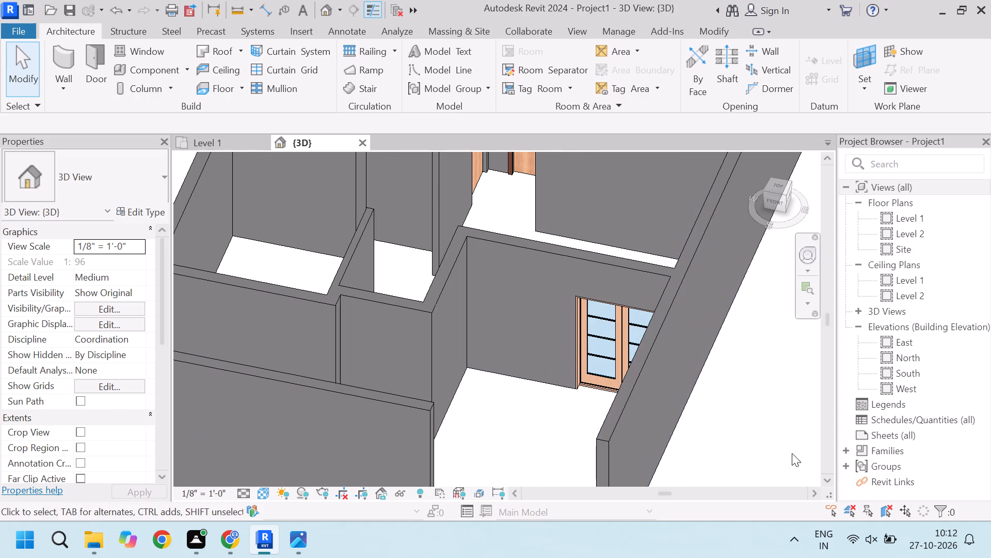
{"action": "middle_click_drag", "start_coordinate": [756, 436], "coordinate": [788, 386]}
{"action": "scroll", "coordinate": [695, 388], "scroll_direction": "down", "scroll_amount": 9}
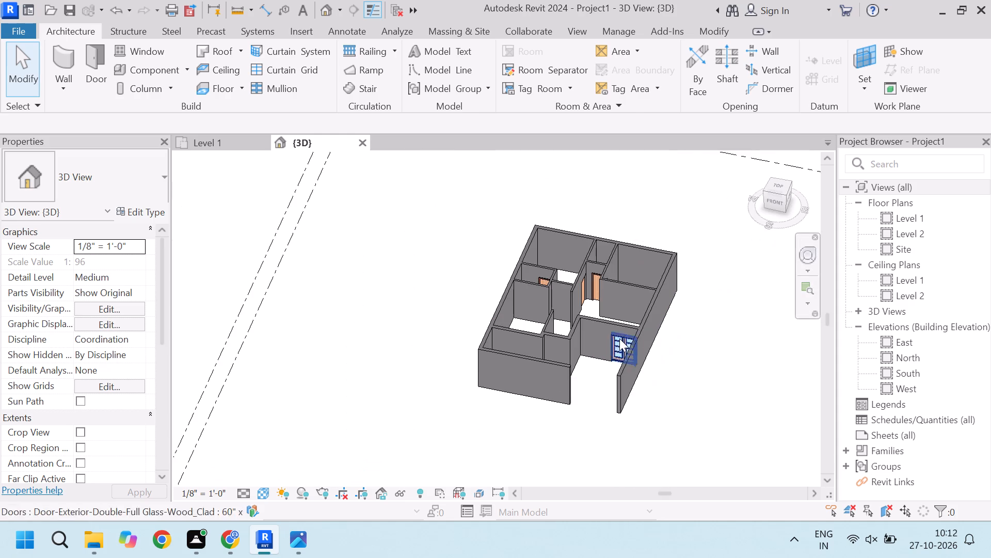
{"action": "scroll", "coordinate": [618, 330], "scroll_direction": "up", "scroll_amount": 6}
{"action": "scroll", "coordinate": [526, 323], "scroll_direction": "down", "scroll_amount": 4}
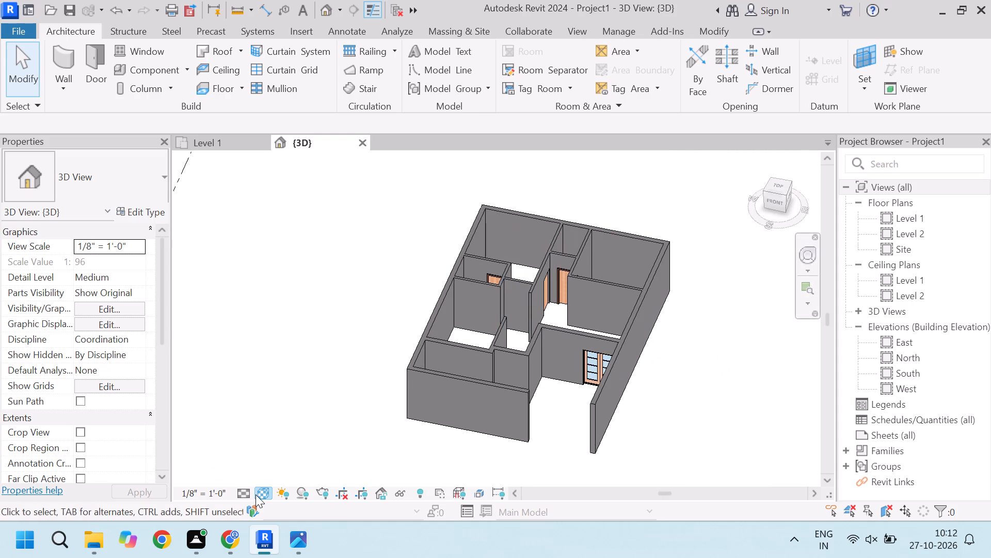
Set the 3D view's detail level to Fine and zoom in on the double glass door.
{"action": "left_click", "coordinate": [244, 495]}
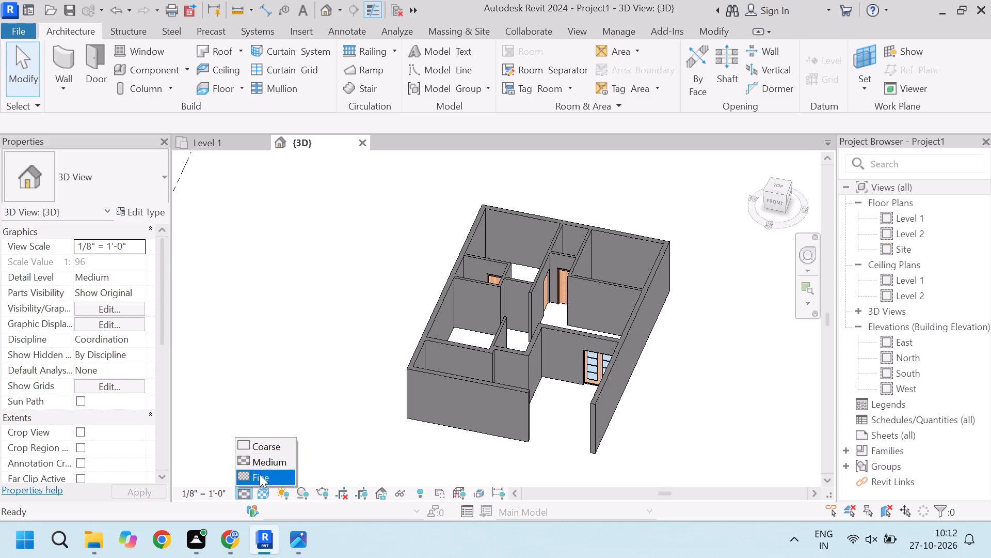
{"action": "left_click", "coordinate": [258, 478]}
{"action": "scroll", "coordinate": [622, 357], "scroll_direction": "up", "scroll_amount": 13}
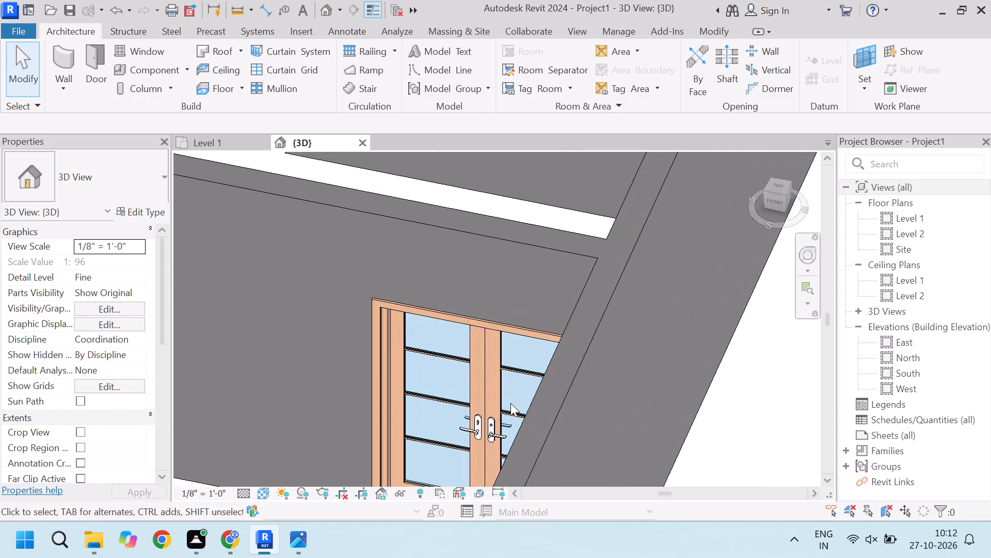
Inspect the whole house in 3D, checking the rooms, interior walls and doors.
{"action": "scroll", "coordinate": [368, 402], "scroll_direction": "down", "scroll_amount": 9}
{"action": "left_click", "coordinate": [688, 426]}
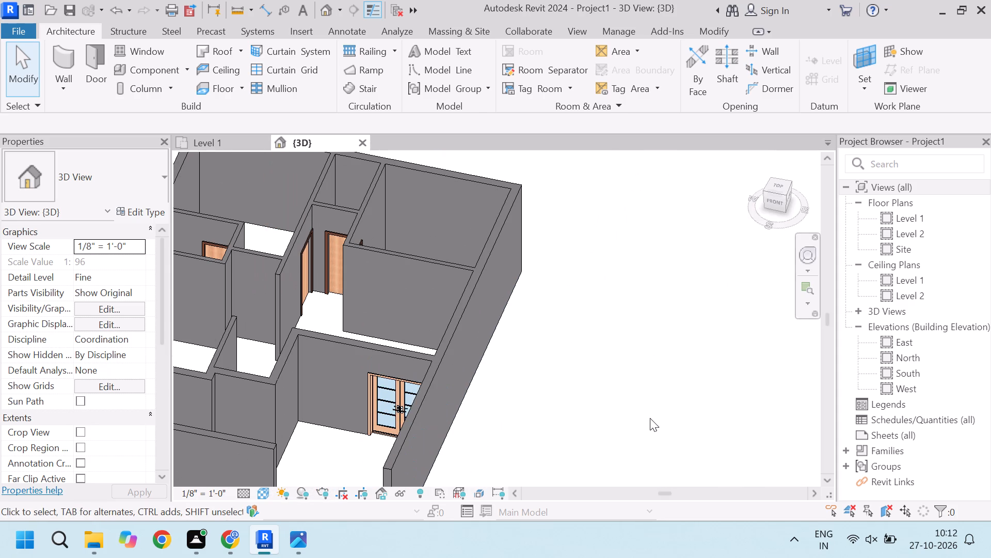
{"action": "scroll", "coordinate": [497, 333], "scroll_direction": "down", "scroll_amount": 4}
{"action": "scroll", "coordinate": [317, 315], "scroll_direction": "up", "scroll_amount": 1}
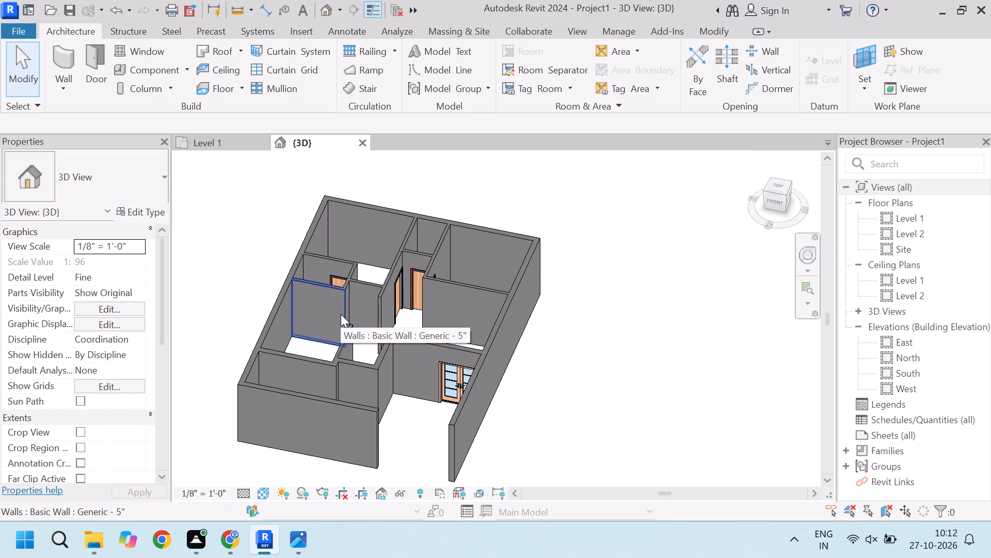
{"action": "scroll", "coordinate": [506, 306], "scroll_direction": "down", "scroll_amount": 3}
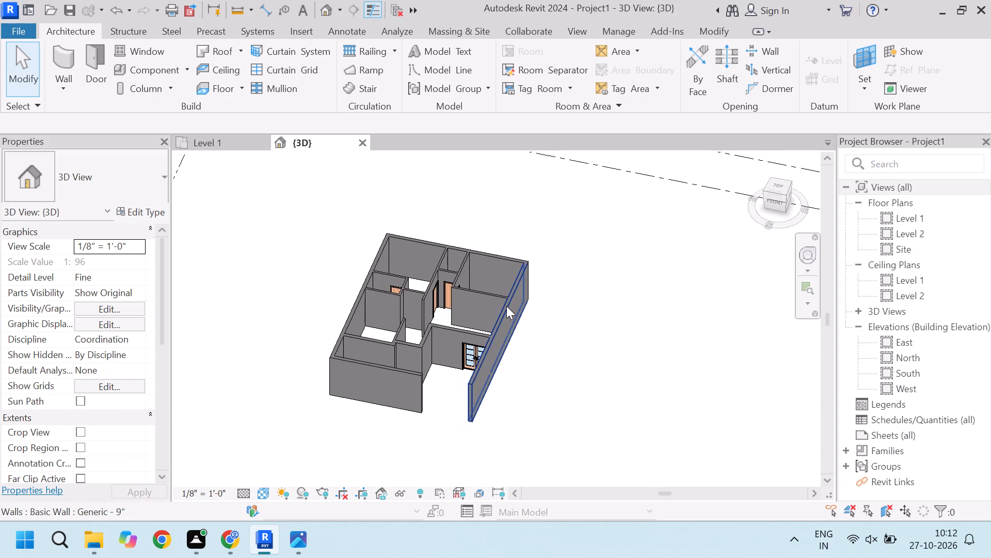
{"action": "scroll", "coordinate": [506, 306], "scroll_direction": "down", "scroll_amount": 4}
{"action": "scroll", "coordinate": [503, 307], "scroll_direction": "up", "scroll_amount": 5}
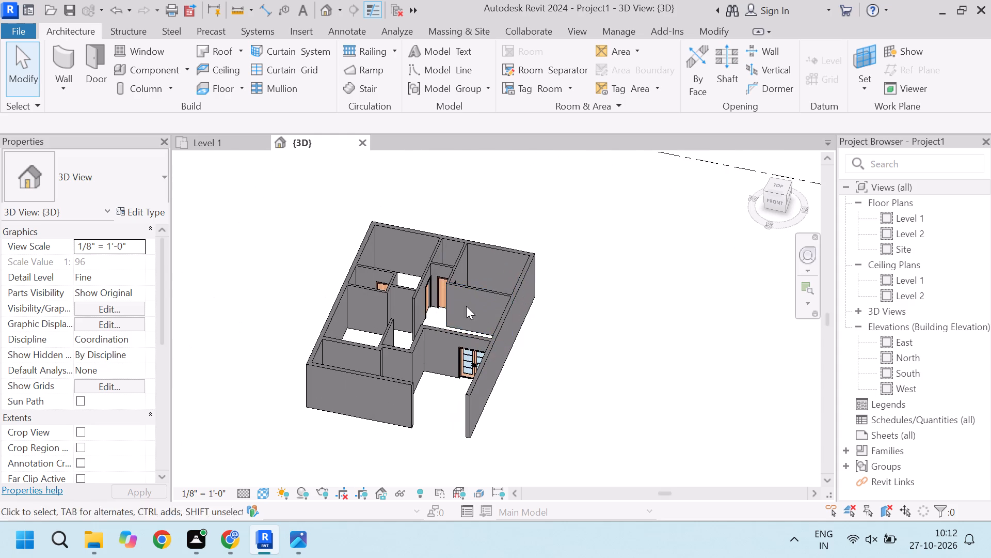
{"action": "scroll", "coordinate": [383, 315], "scroll_direction": "up", "scroll_amount": 3}
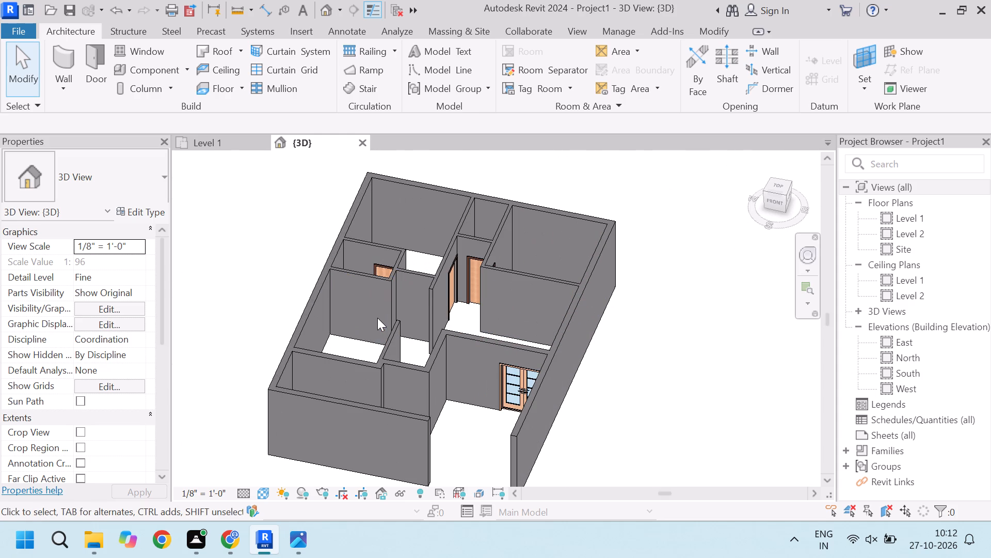
{"action": "scroll", "coordinate": [377, 318], "scroll_direction": "down", "scroll_amount": 4}
{"action": "scroll", "coordinate": [377, 319], "scroll_direction": "up", "scroll_amount": 4}
{"action": "scroll", "coordinate": [365, 269], "scroll_direction": "up", "scroll_amount": 4}
{"action": "scroll", "coordinate": [398, 338], "scroll_direction": "down", "scroll_amount": 3}
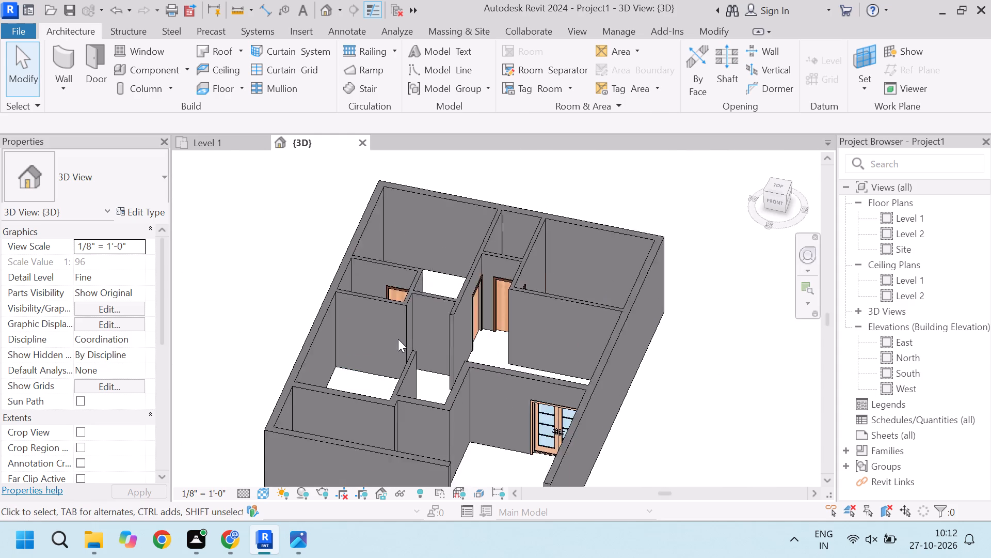
{"action": "scroll", "coordinate": [398, 339], "scroll_direction": "down", "scroll_amount": 3}
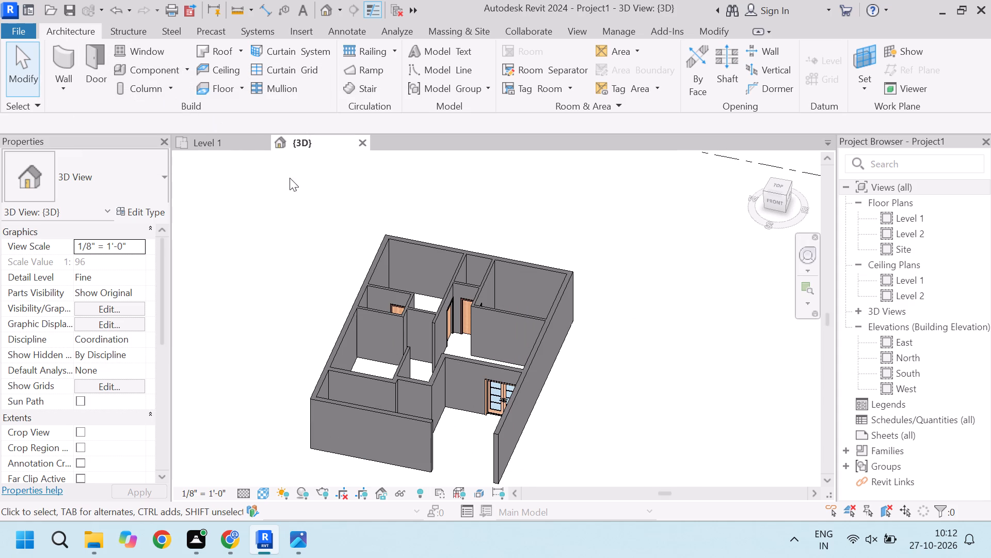
Start the Window command and browse to the Windows folder of the US family library to load a family.
{"action": "left_click", "coordinate": [152, 55]}
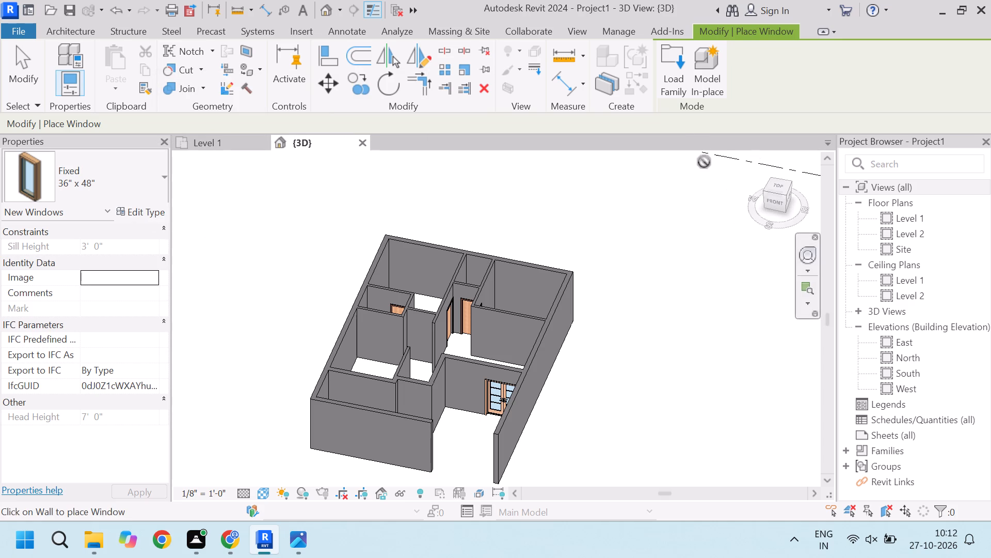
{"action": "left_click", "coordinate": [680, 88]}
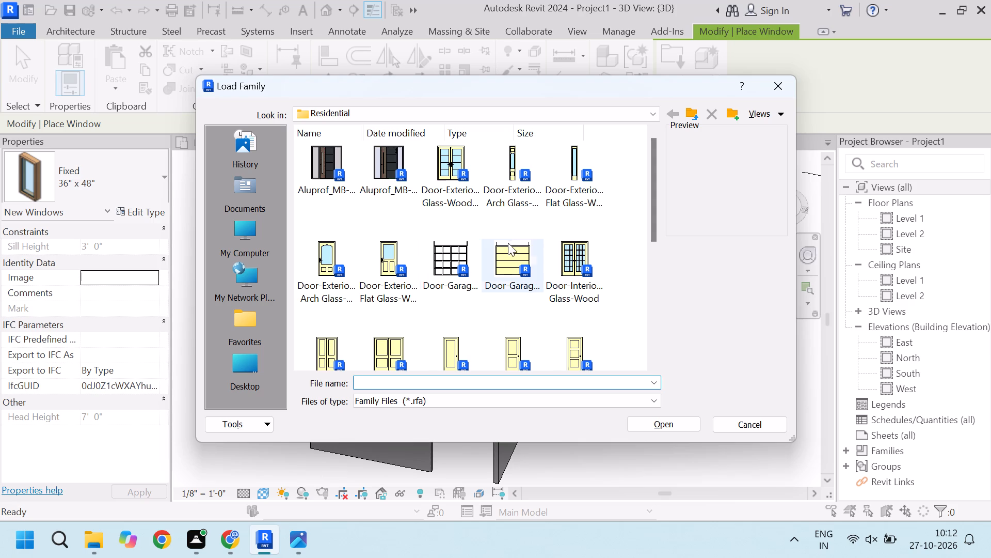
{"action": "scroll", "coordinate": [545, 236], "scroll_direction": "down", "scroll_amount": 3}
{"action": "left_click", "coordinate": [695, 118]}
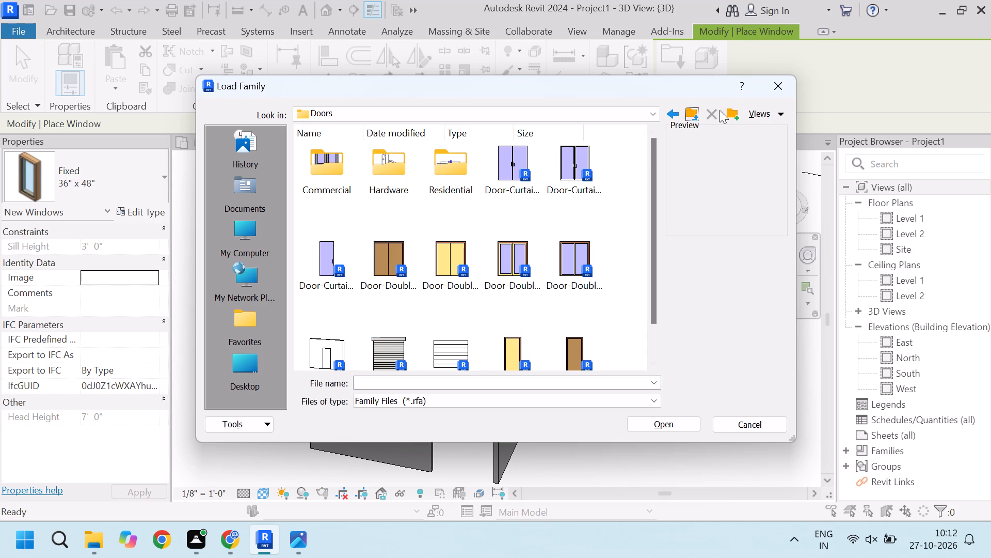
{"action": "left_click", "coordinate": [697, 113]}
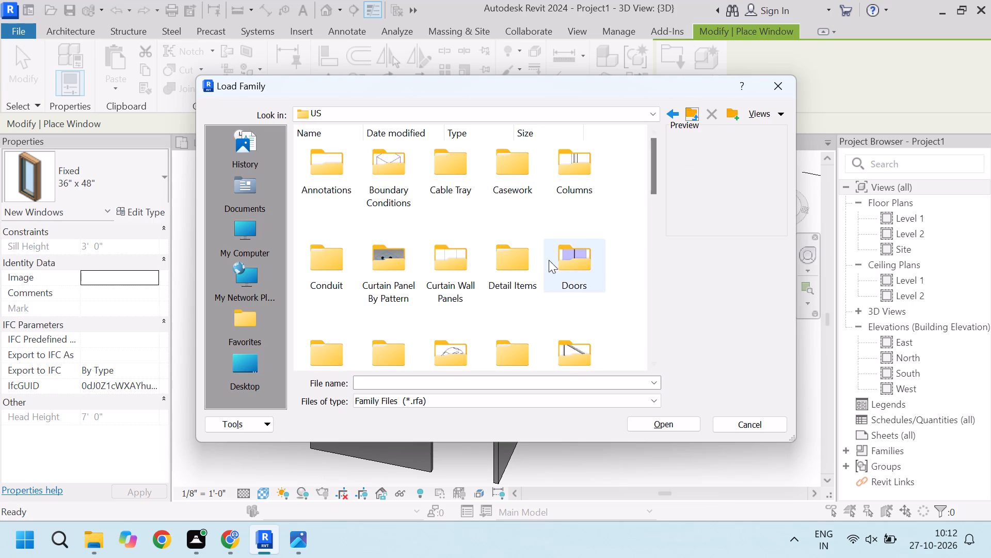
{"action": "scroll", "coordinate": [545, 270], "scroll_direction": "down", "scroll_amount": 8}
{"action": "double_click", "coordinate": [508, 226]}
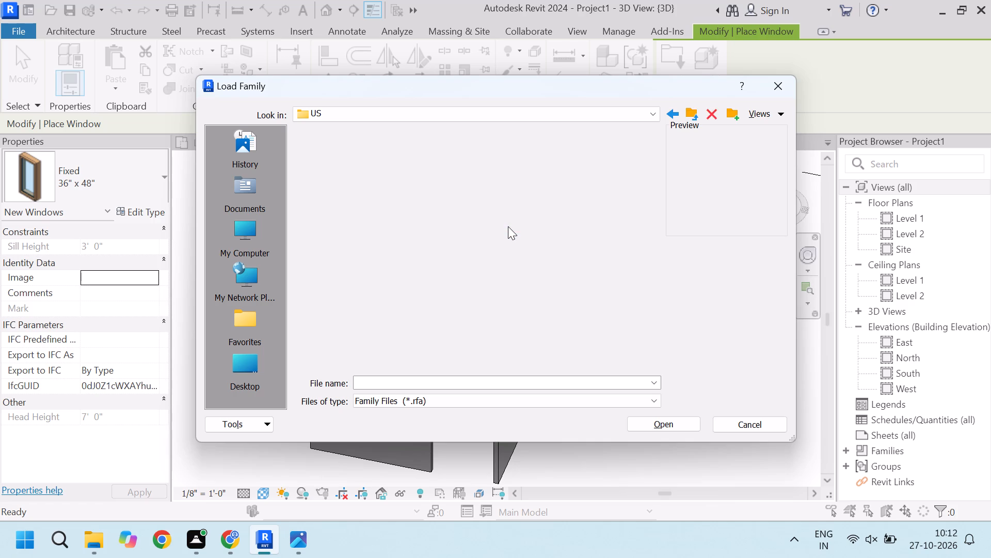
Look through the skylight, awning, bay, casement, fixed and sliding families in the Windows folder.
{"action": "scroll", "coordinate": [523, 231], "scroll_direction": "down", "scroll_amount": 2}
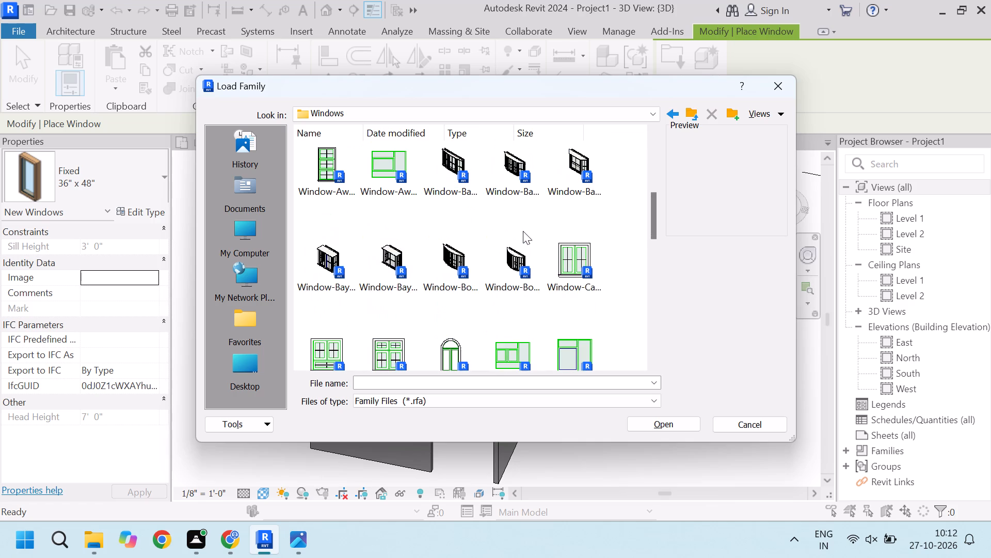
{"action": "scroll", "coordinate": [523, 231], "scroll_direction": "down", "scroll_amount": 1}
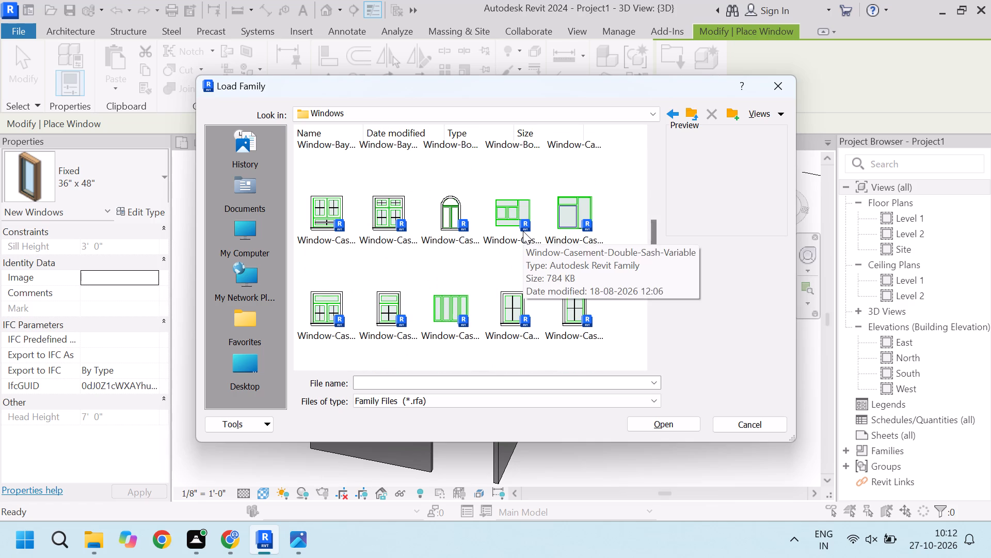
{"action": "scroll", "coordinate": [523, 231], "scroll_direction": "down", "scroll_amount": 3}
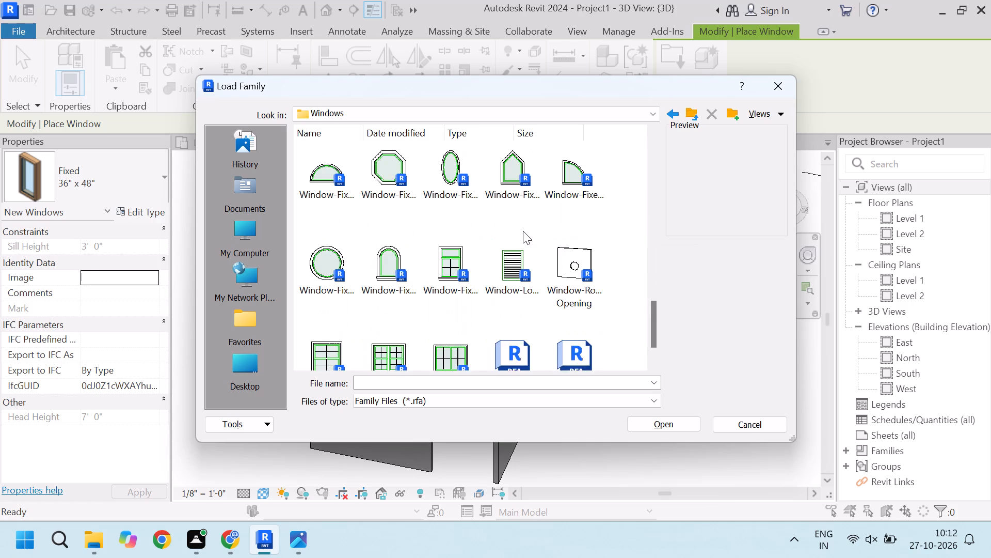
{"action": "scroll", "coordinate": [523, 231], "scroll_direction": "down", "scroll_amount": 2}
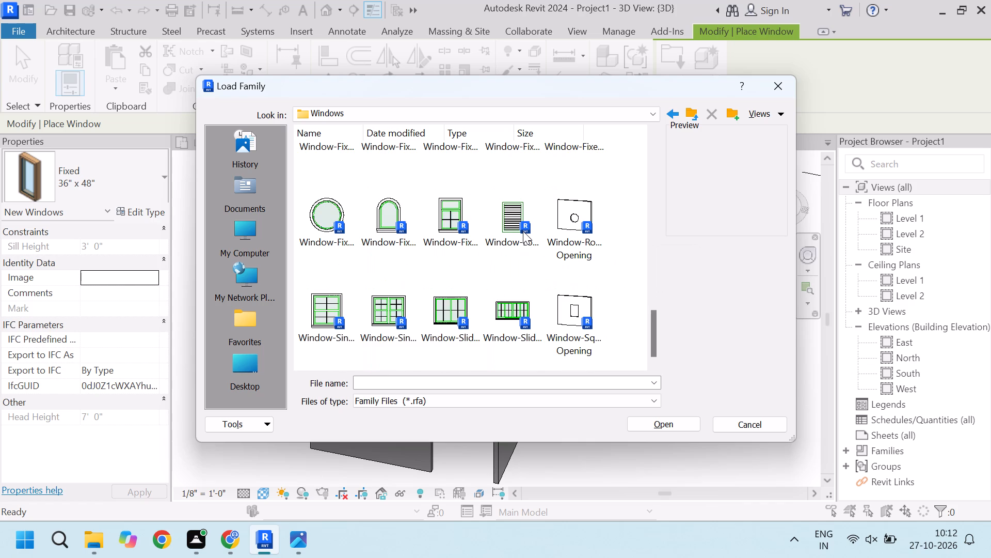
{"action": "scroll", "coordinate": [523, 231], "scroll_direction": "up", "scroll_amount": 4}
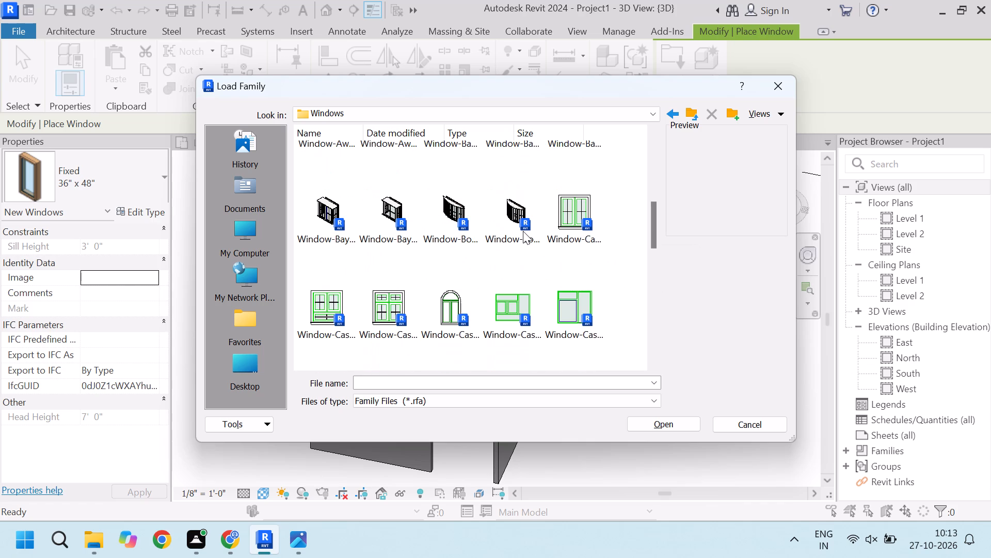
{"action": "scroll", "coordinate": [521, 248], "scroll_direction": "up", "scroll_amount": 1}
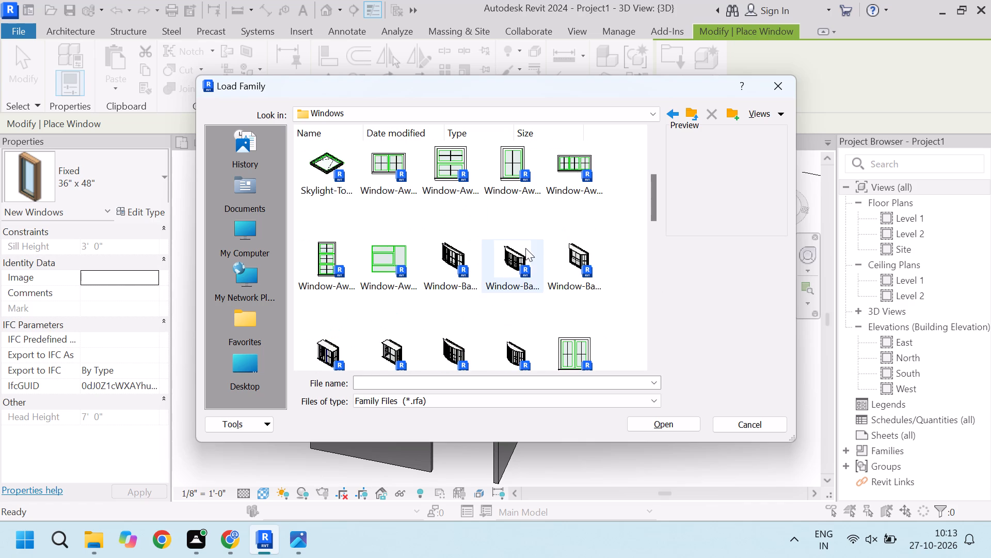
{"action": "scroll", "coordinate": [526, 244], "scroll_direction": "down", "scroll_amount": 1}
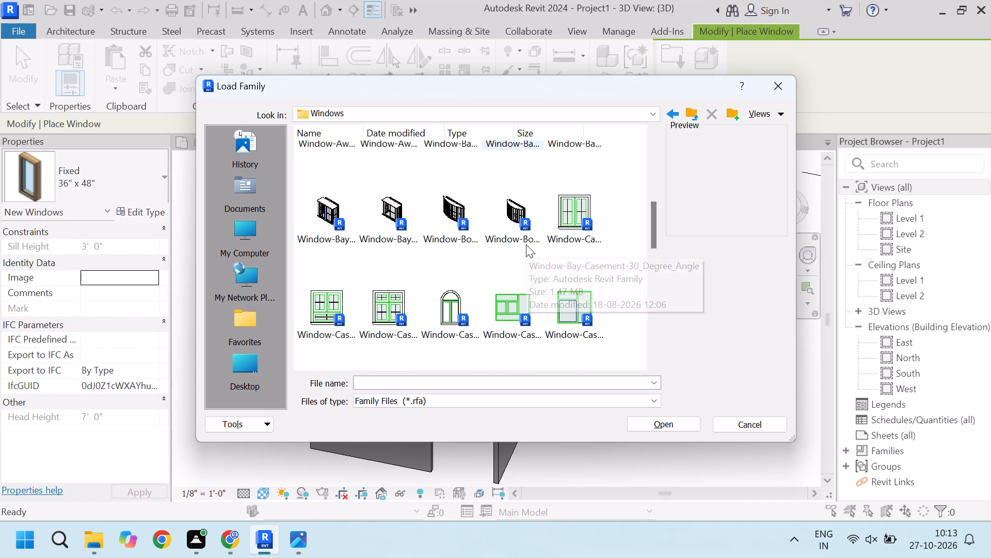
{"action": "scroll", "coordinate": [507, 249], "scroll_direction": "down", "scroll_amount": 2}
{"action": "scroll", "coordinate": [498, 249], "scroll_direction": "up", "scroll_amount": 3}
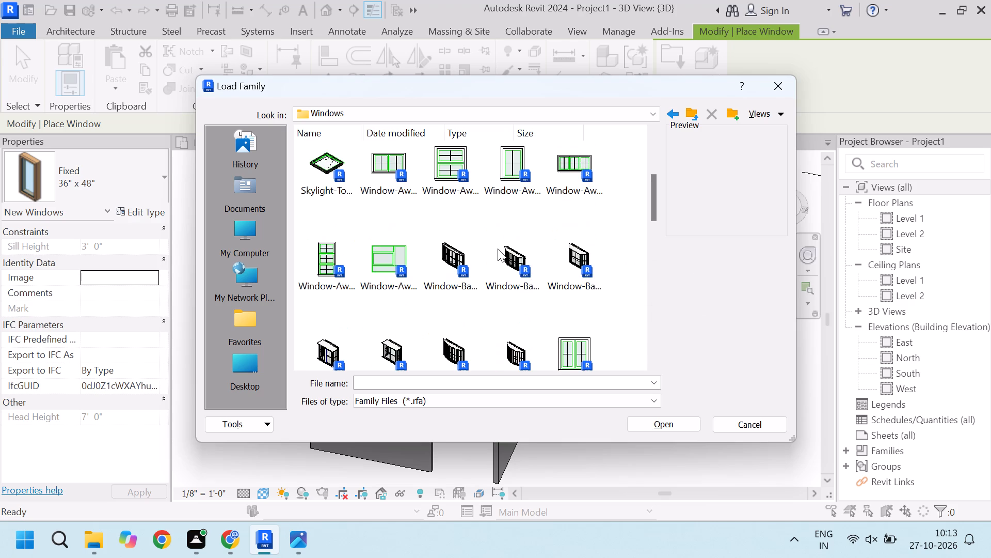
{"action": "scroll", "coordinate": [498, 249], "scroll_direction": "up", "scroll_amount": 3}
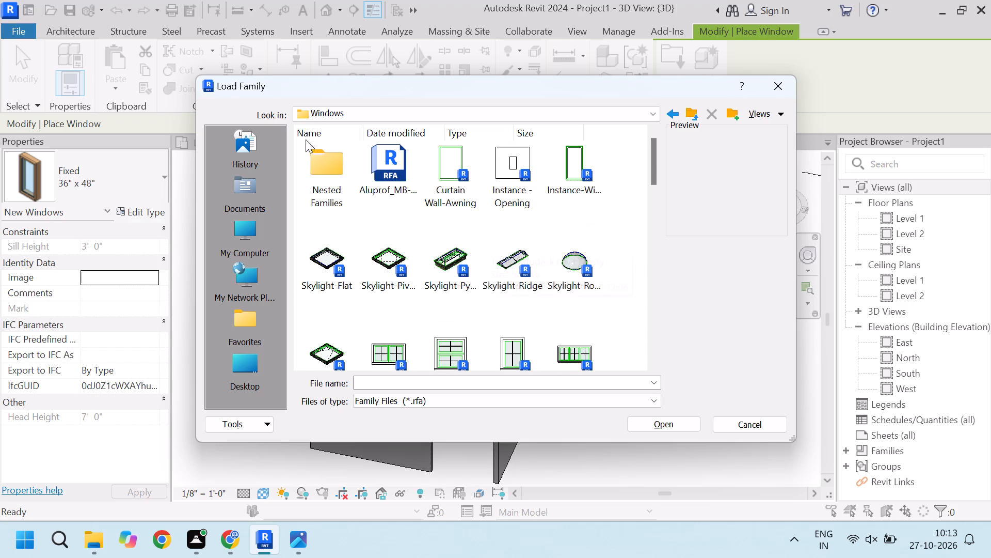
{"action": "scroll", "coordinate": [331, 174], "scroll_direction": "up", "scroll_amount": 3}
Check the Muntin and Trim folders inside Nested Families and return to the Windows folder.
{"action": "double_click", "coordinate": [325, 165]}
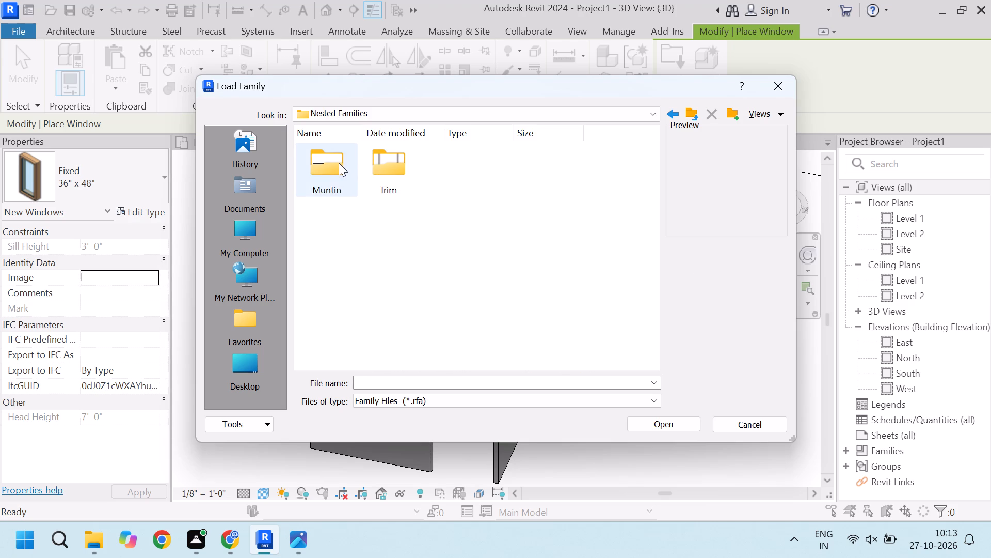
{"action": "double_click", "coordinate": [338, 163]}
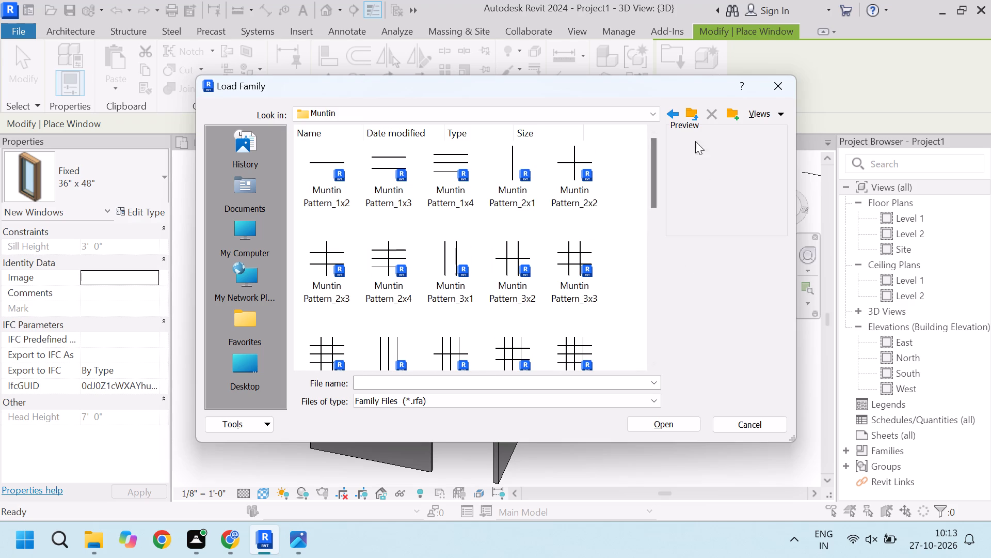
{"action": "left_click", "coordinate": [673, 114]}
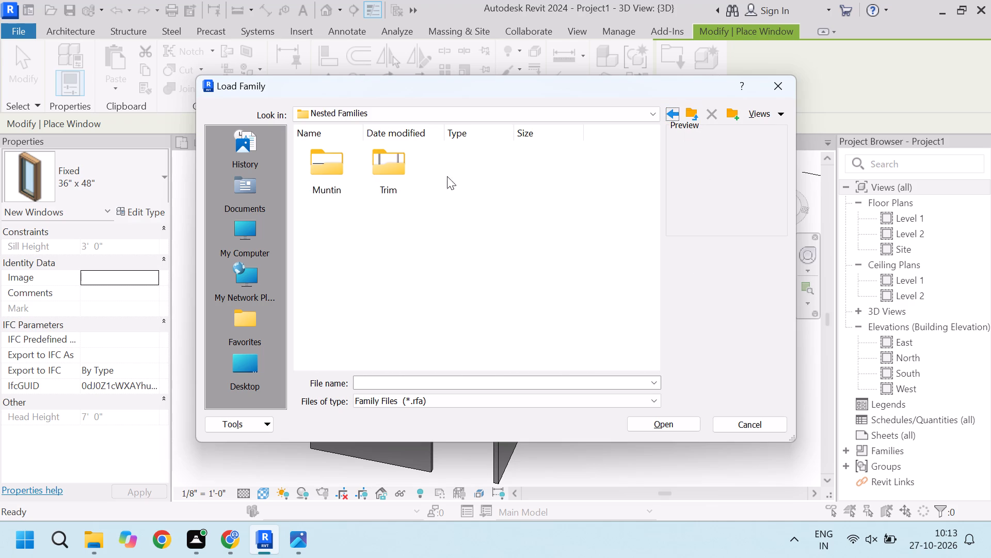
{"action": "double_click", "coordinate": [379, 169]}
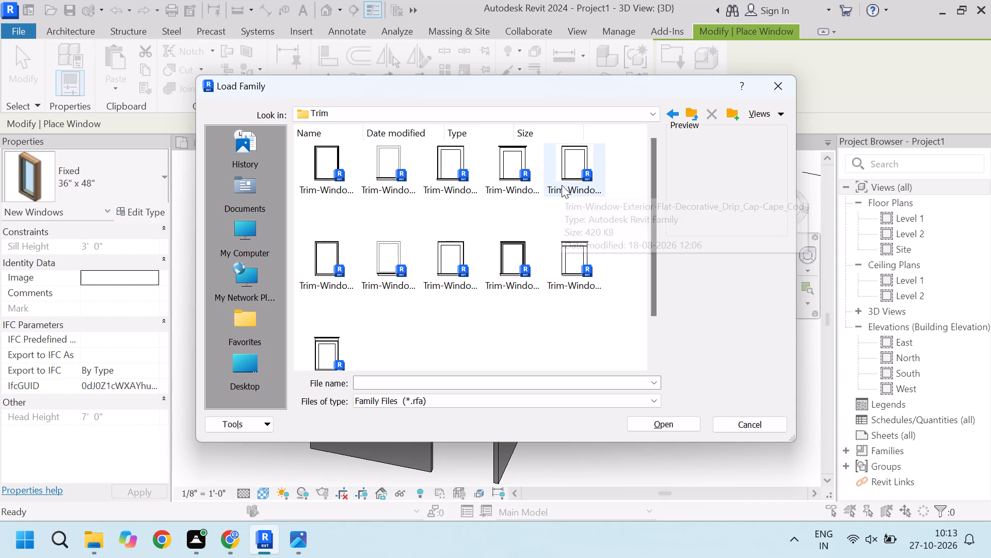
{"action": "left_click", "coordinate": [665, 119]}
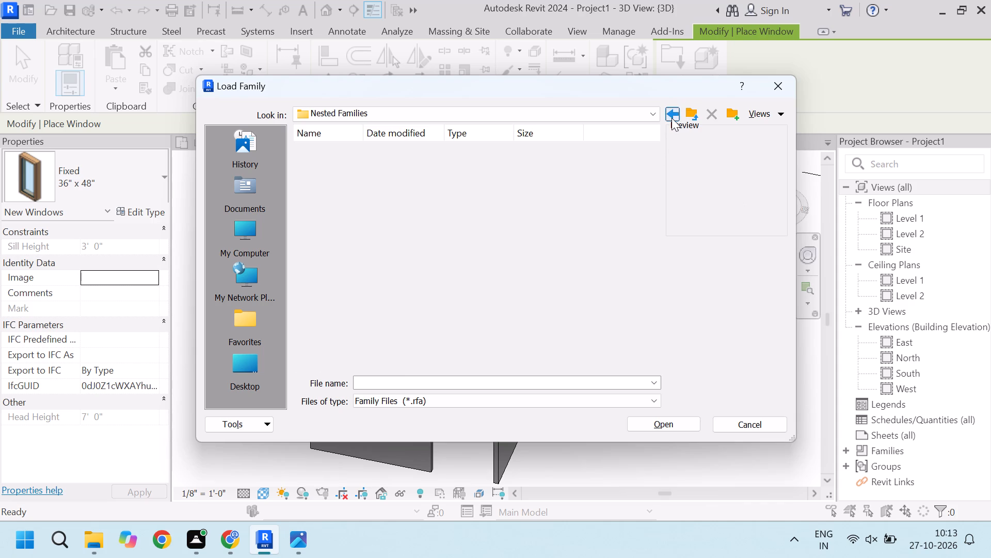
{"action": "left_click", "coordinate": [672, 118]}
Load the Window-Casement-Triple-Middle-Transom family into the project.
{"action": "scroll", "coordinate": [522, 284], "scroll_direction": "down", "scroll_amount": 1}
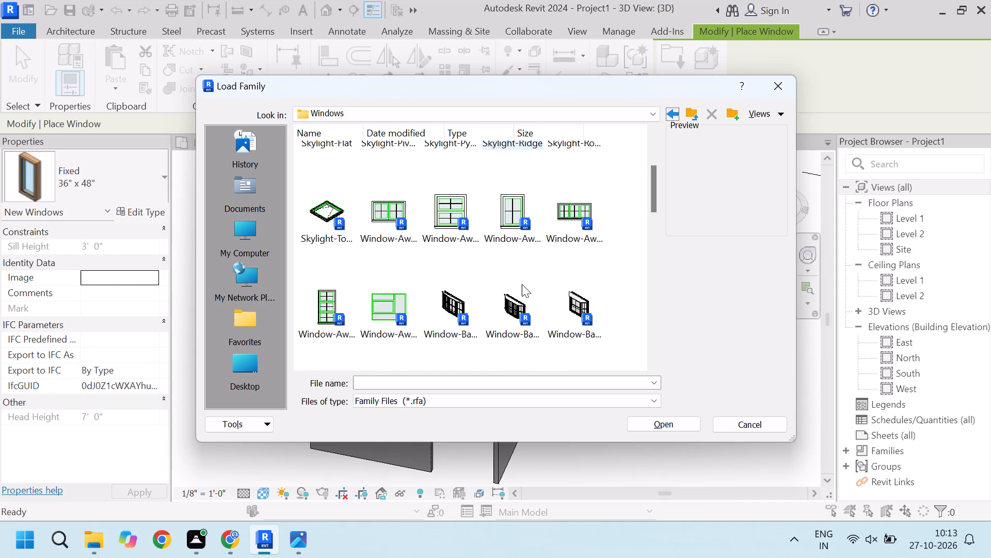
{"action": "scroll", "coordinate": [522, 284], "scroll_direction": "down", "scroll_amount": 2}
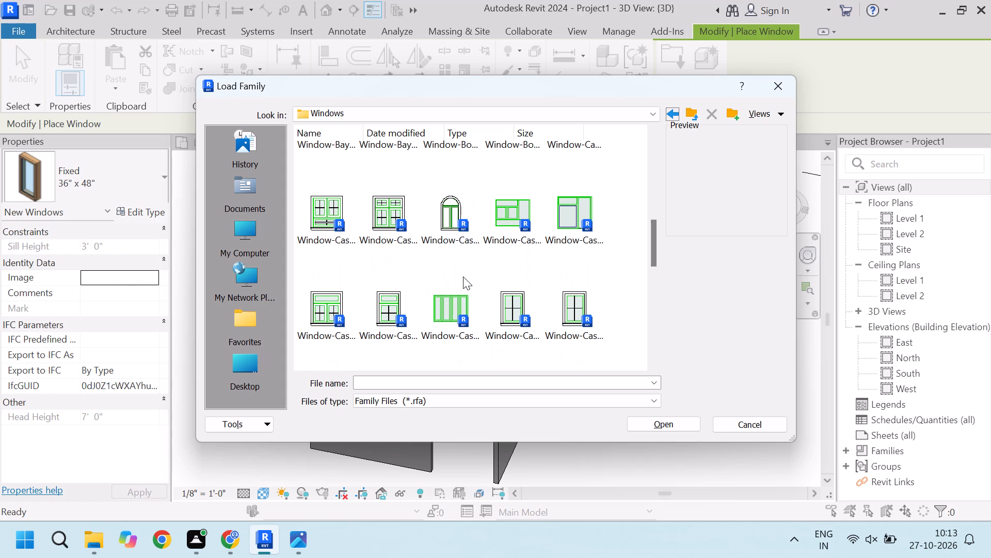
{"action": "scroll", "coordinate": [463, 276], "scroll_direction": "down", "scroll_amount": 1}
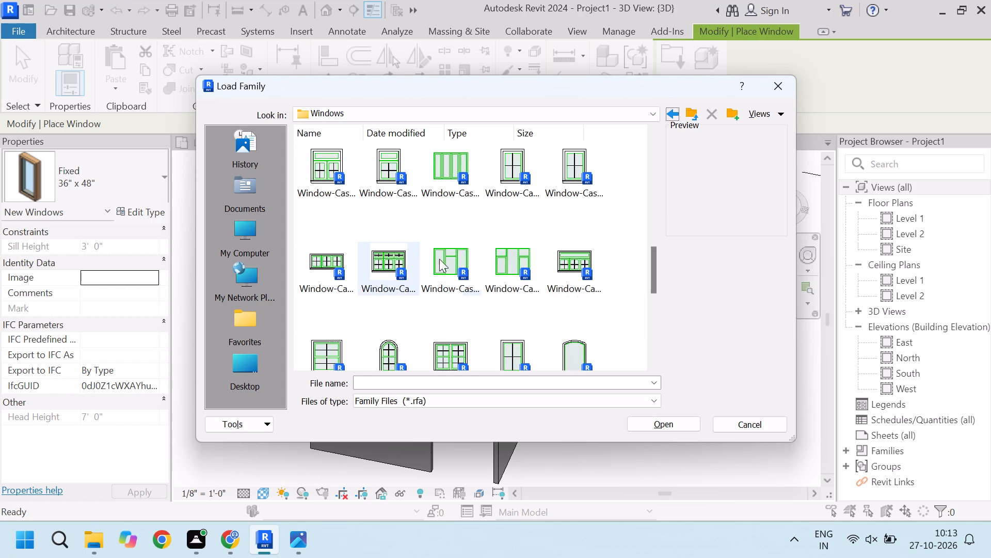
{"action": "left_click", "coordinate": [446, 260]}
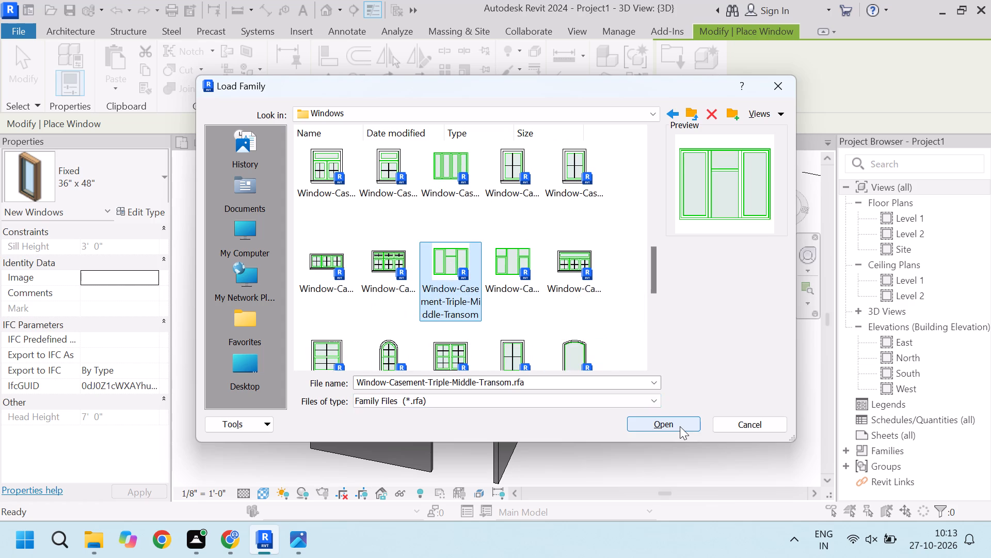
{"action": "left_click", "coordinate": [680, 426]}
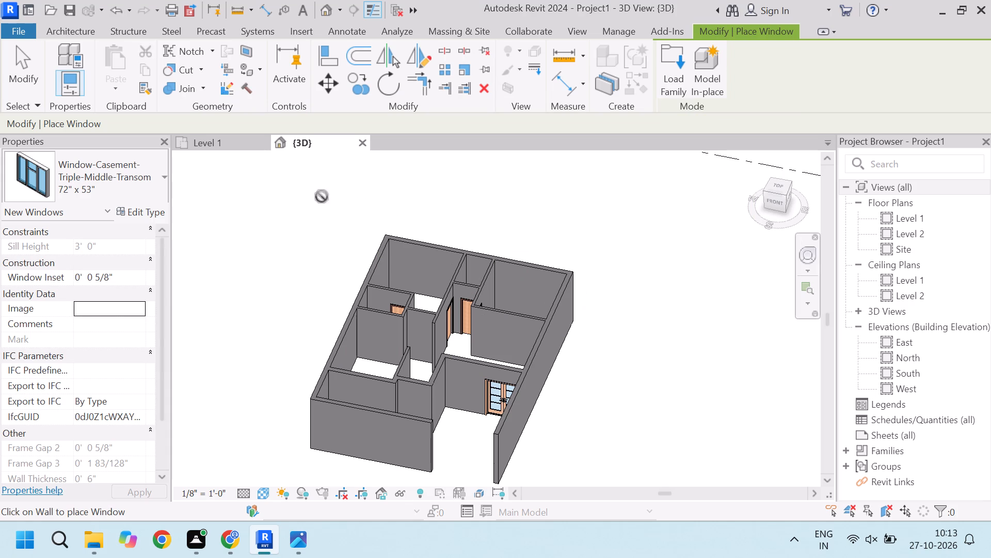
Review the window families and sizes available in the project for placement.
{"action": "left_click", "coordinate": [150, 183]}
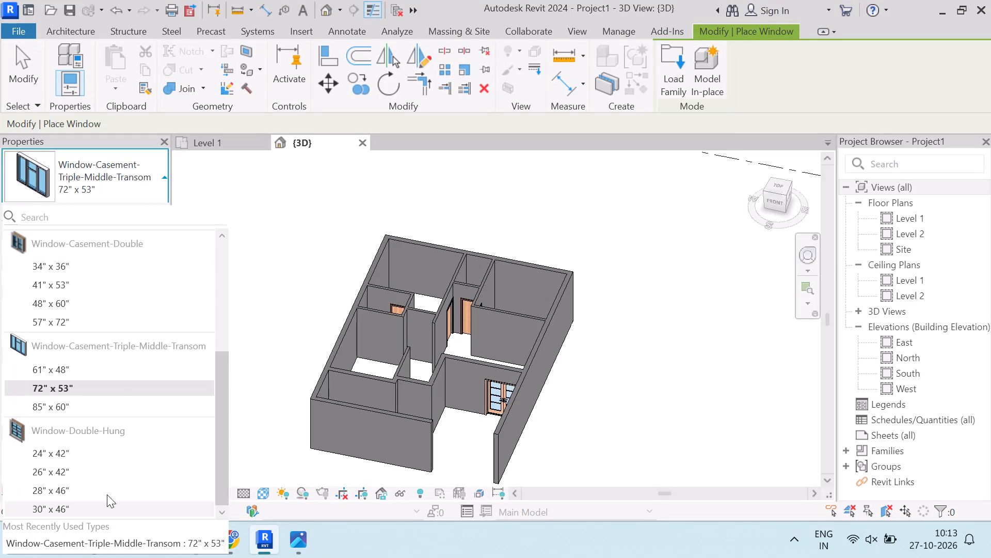
{"action": "scroll", "coordinate": [88, 462], "scroll_direction": "down", "scroll_amount": 6}
{"action": "scroll", "coordinate": [90, 503], "scroll_direction": "up", "scroll_amount": 2}
{"action": "scroll", "coordinate": [91, 491], "scroll_direction": "down", "scroll_amount": 4}
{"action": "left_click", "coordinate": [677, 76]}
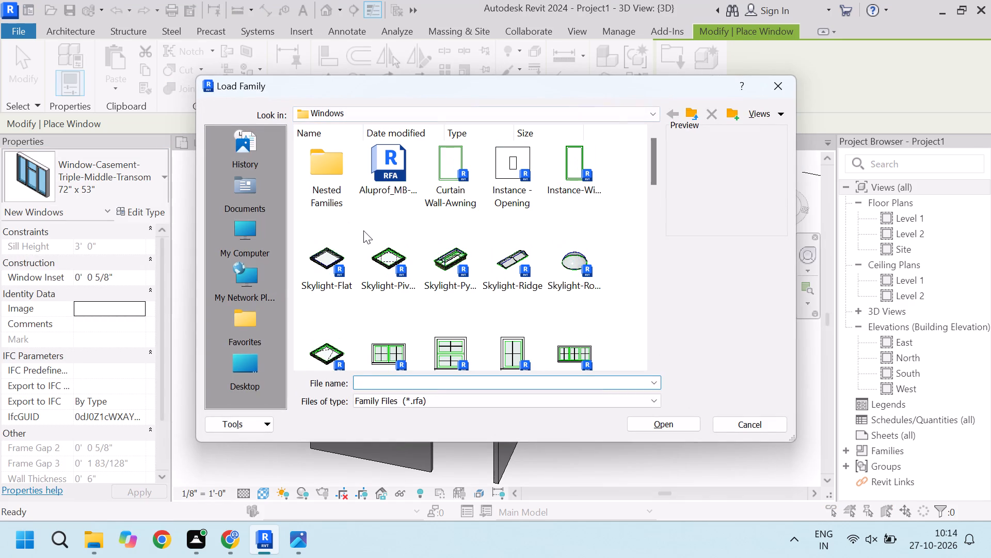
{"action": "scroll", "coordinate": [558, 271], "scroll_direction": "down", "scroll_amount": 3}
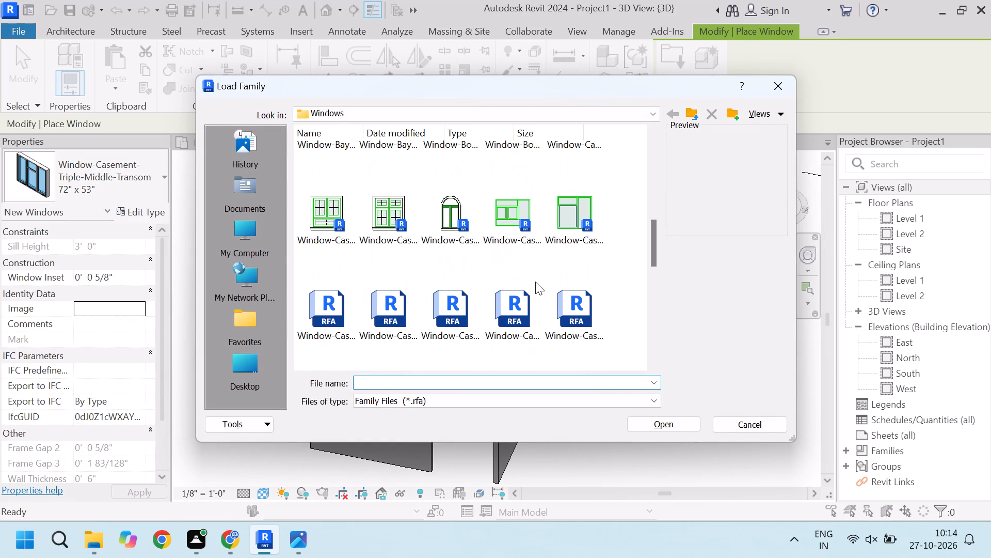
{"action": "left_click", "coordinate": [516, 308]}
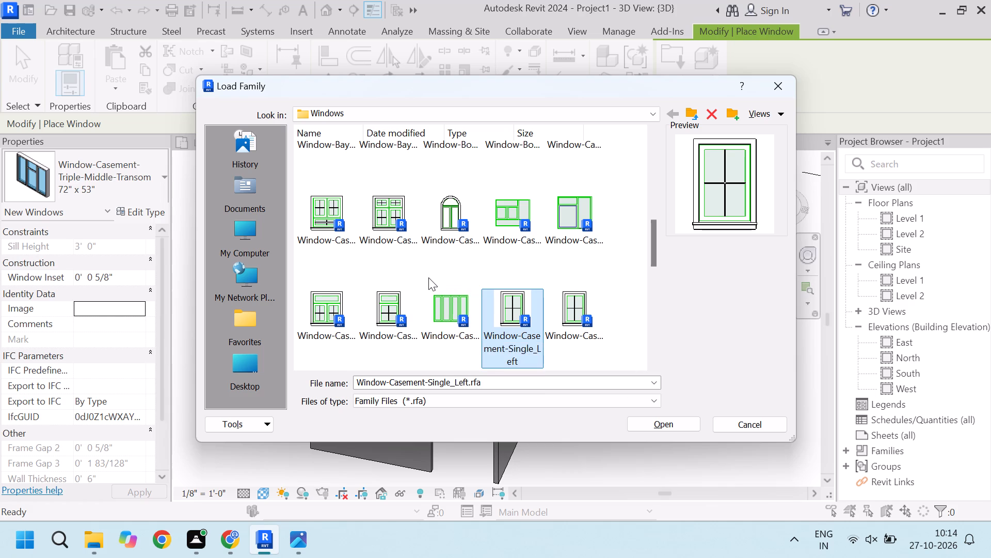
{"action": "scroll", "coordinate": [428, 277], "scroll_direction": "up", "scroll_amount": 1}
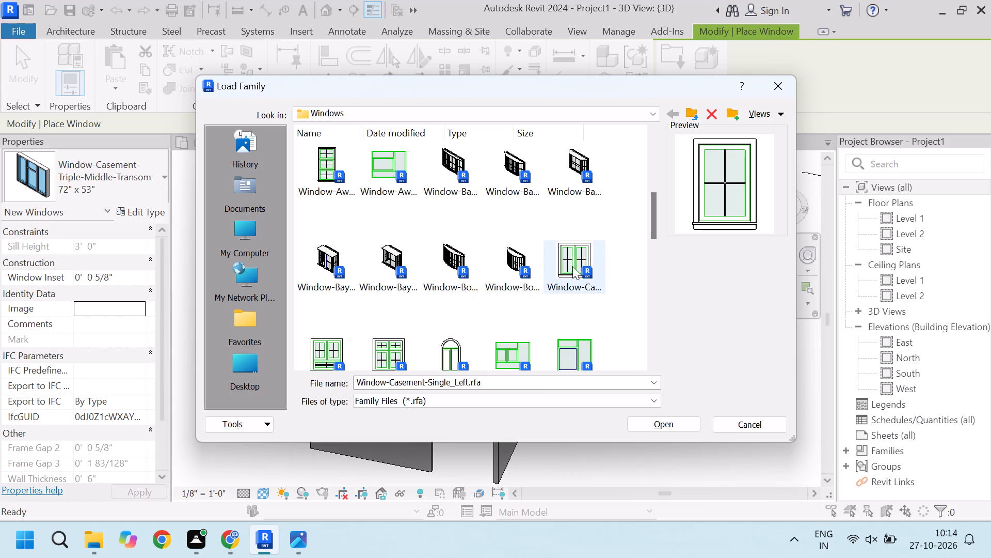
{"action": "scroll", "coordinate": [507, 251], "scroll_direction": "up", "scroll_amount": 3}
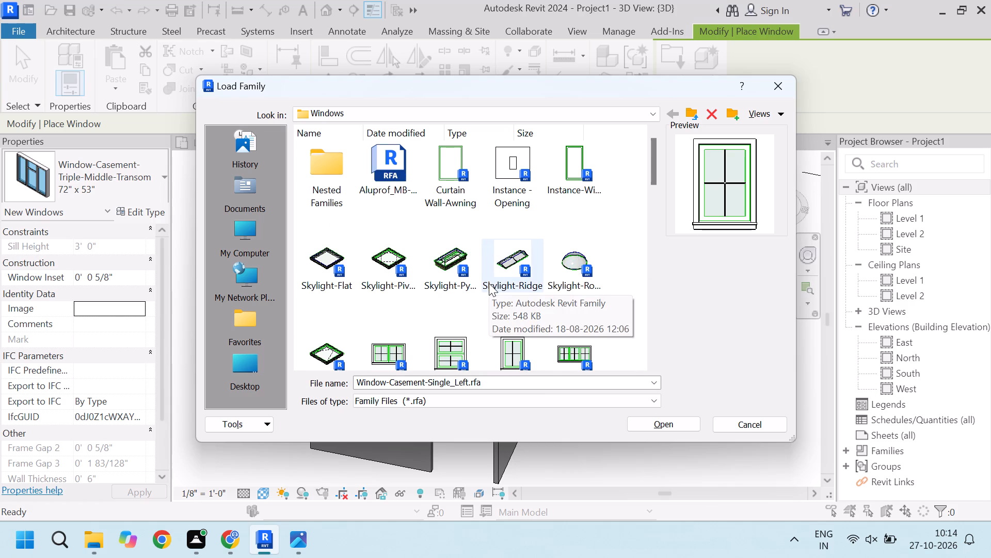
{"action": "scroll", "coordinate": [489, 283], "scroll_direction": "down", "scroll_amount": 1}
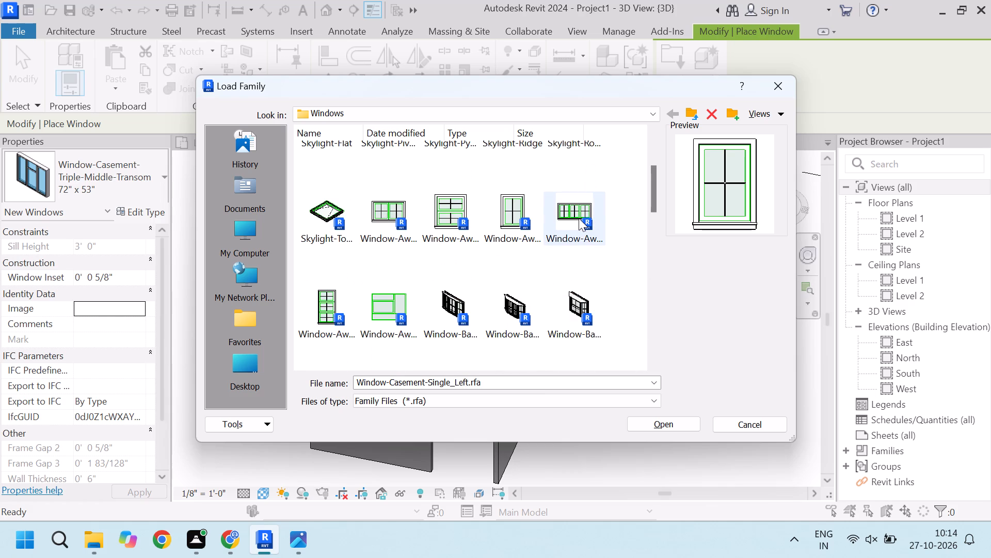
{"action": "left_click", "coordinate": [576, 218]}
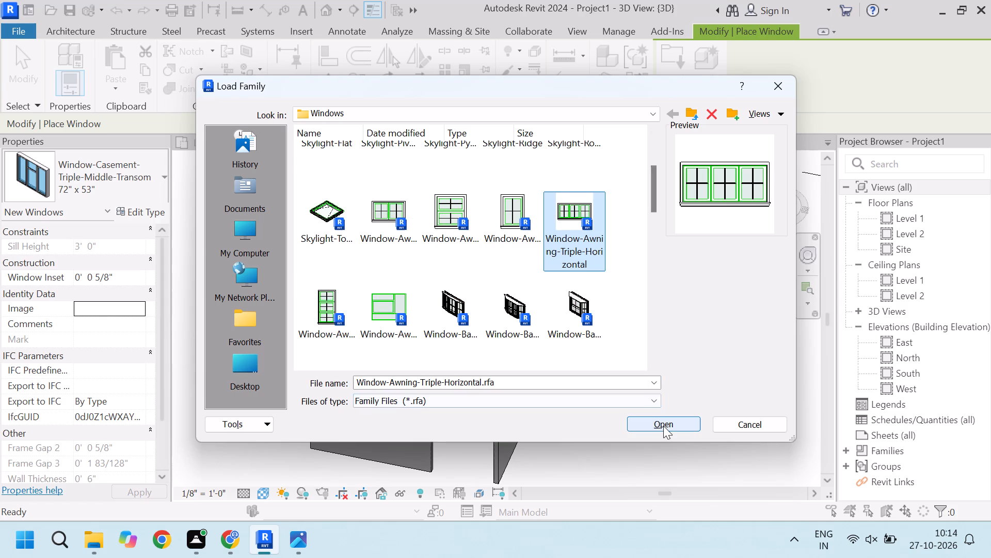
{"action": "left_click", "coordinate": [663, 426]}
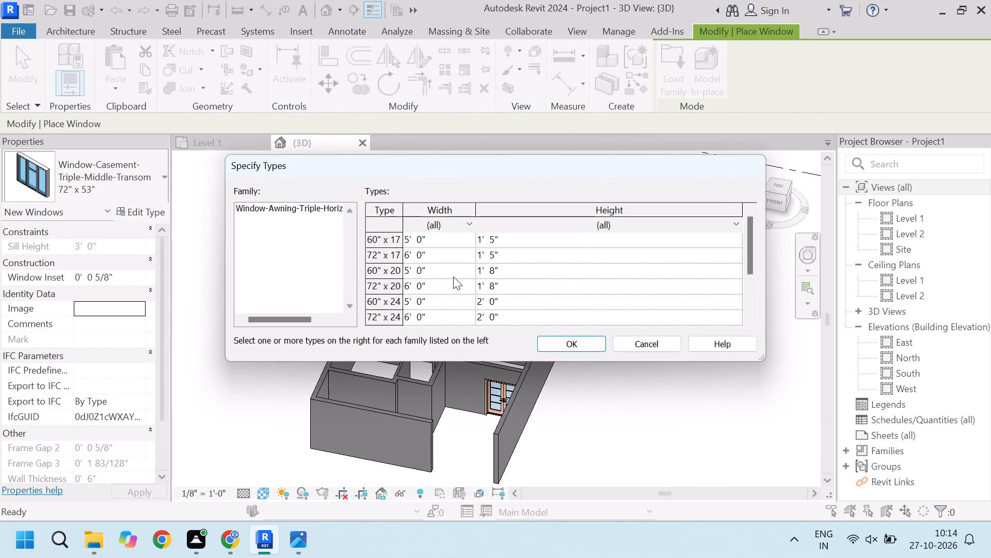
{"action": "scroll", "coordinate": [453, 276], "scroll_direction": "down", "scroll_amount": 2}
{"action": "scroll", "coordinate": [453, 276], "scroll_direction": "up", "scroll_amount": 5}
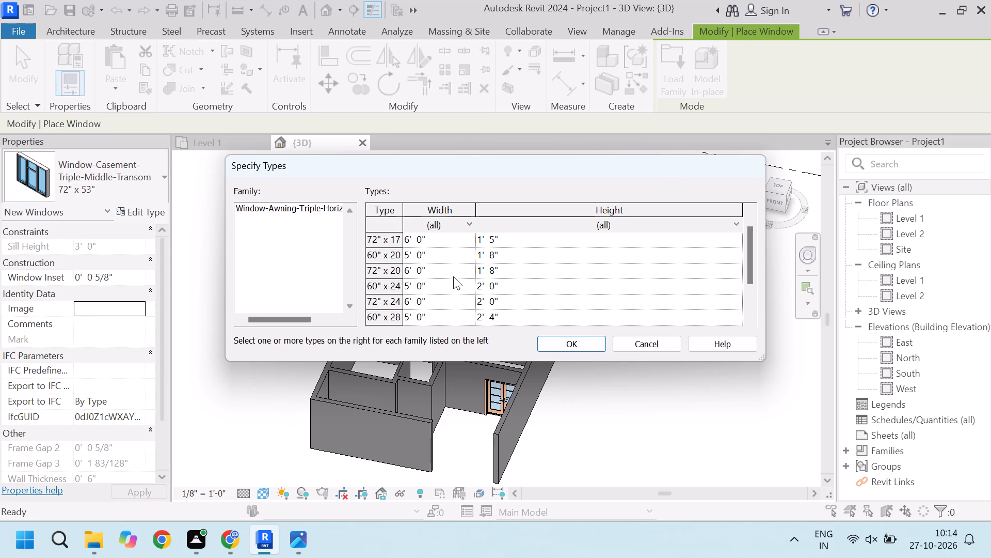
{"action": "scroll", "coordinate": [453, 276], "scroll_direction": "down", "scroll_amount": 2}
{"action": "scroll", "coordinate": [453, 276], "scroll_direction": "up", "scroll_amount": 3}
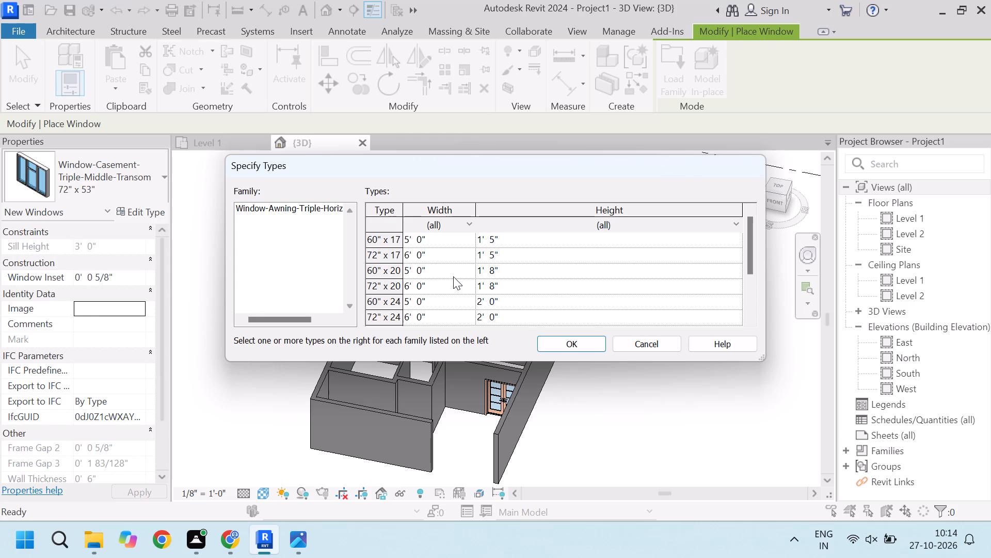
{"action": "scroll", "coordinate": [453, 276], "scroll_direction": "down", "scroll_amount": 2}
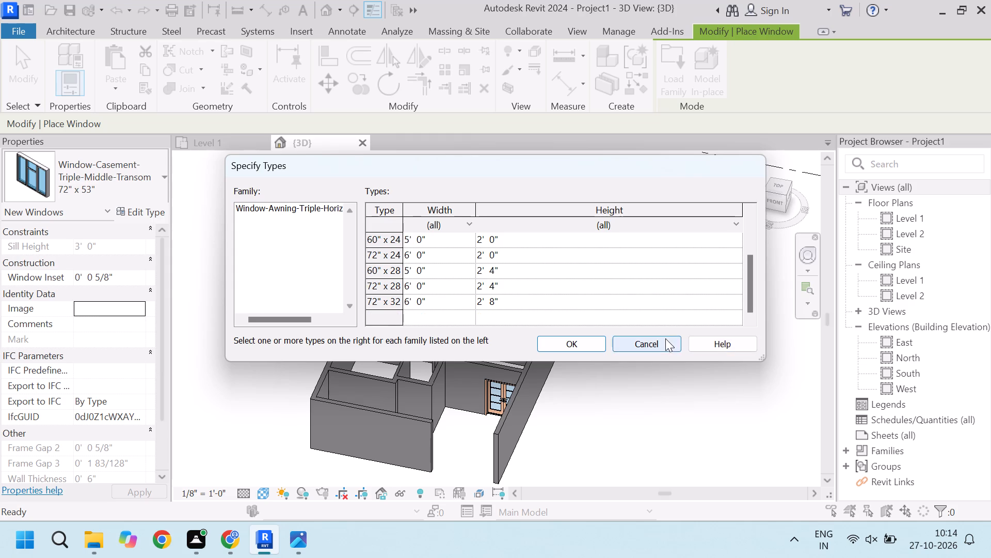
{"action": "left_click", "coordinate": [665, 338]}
Find the Window-Double-Hung-Double family in the Windows folder and open it for loading.
{"action": "left_click", "coordinate": [683, 80]}
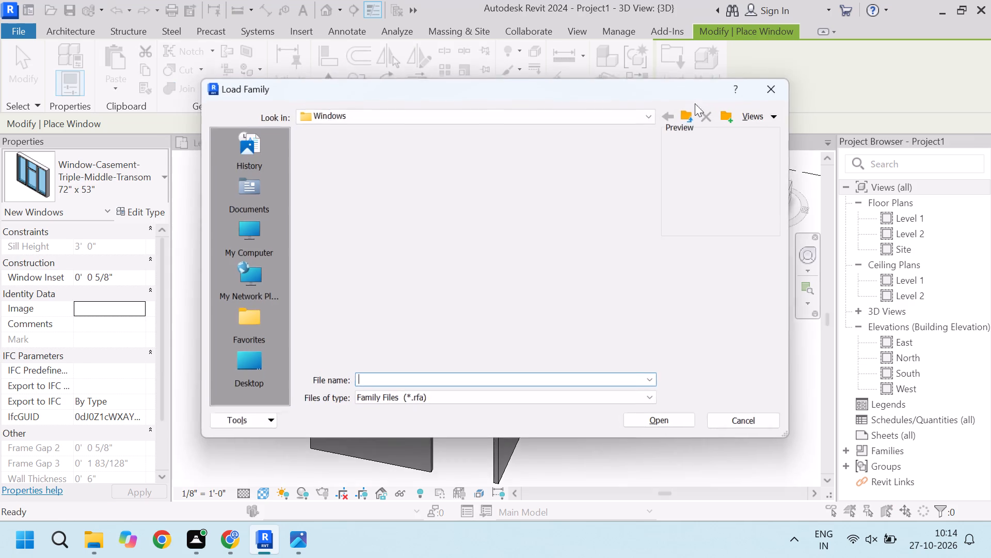
{"action": "scroll", "coordinate": [434, 258], "scroll_direction": "down", "scroll_amount": 3}
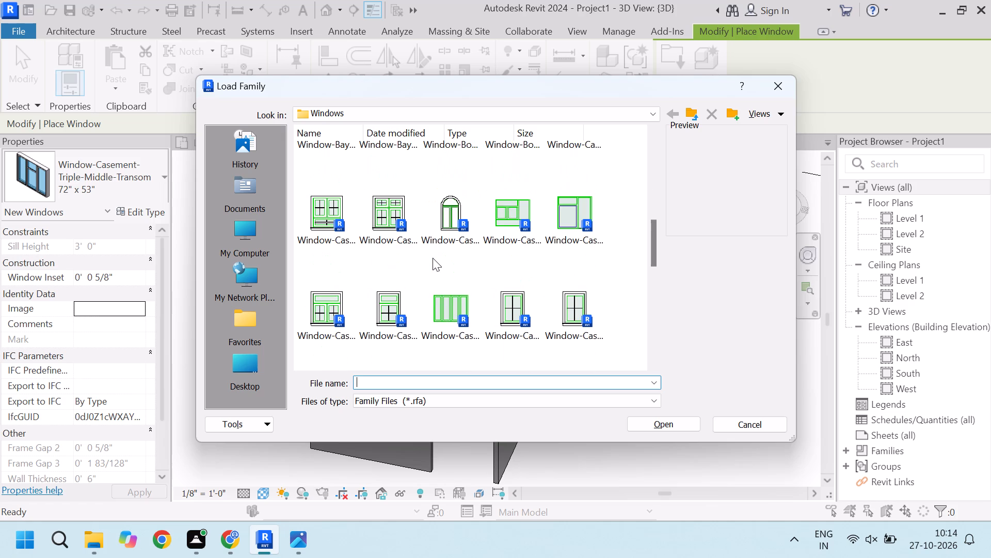
{"action": "scroll", "coordinate": [429, 258], "scroll_direction": "down", "scroll_amount": 1}
{"action": "scroll", "coordinate": [423, 258], "scroll_direction": "up", "scroll_amount": 1}
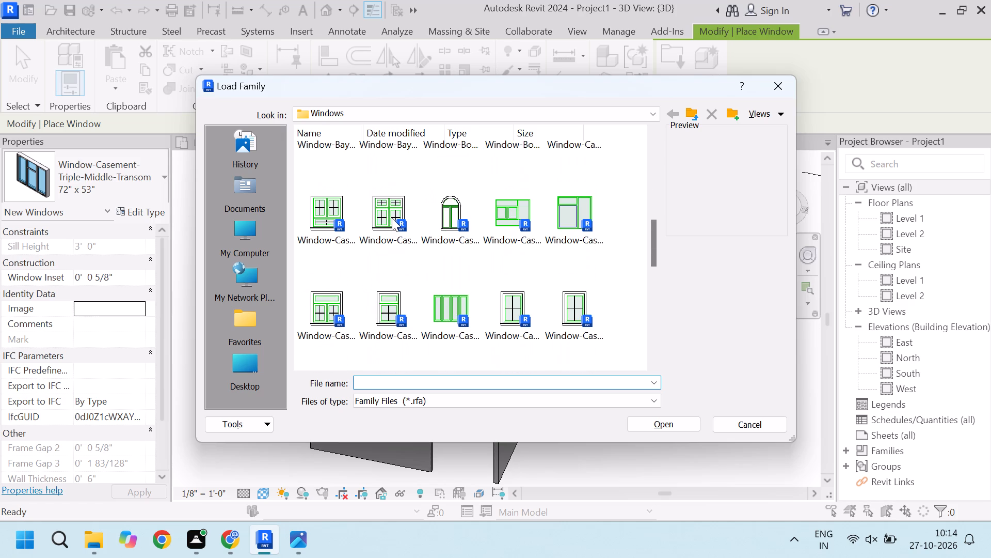
{"action": "left_click", "coordinate": [392, 218]}
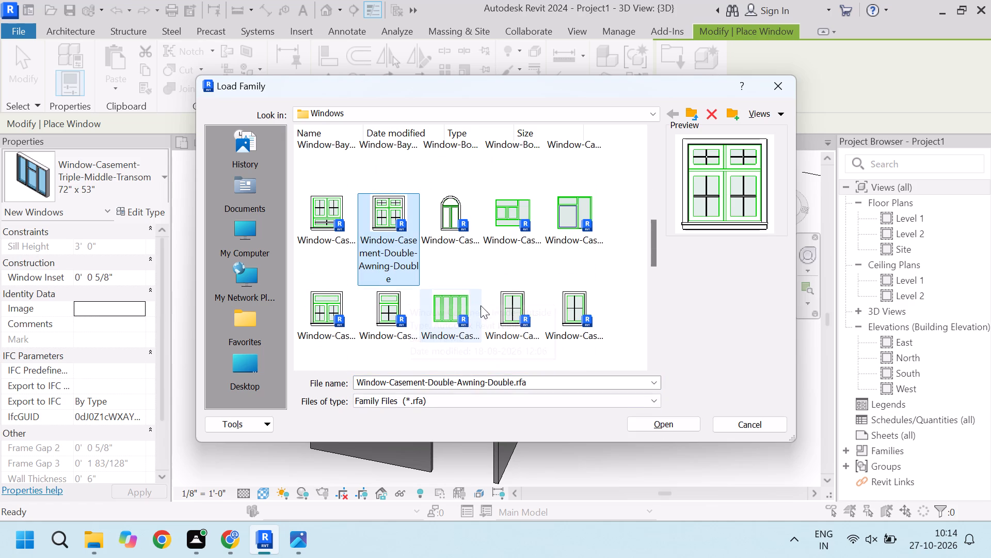
{"action": "scroll", "coordinate": [523, 283], "scroll_direction": "down", "scroll_amount": 2}
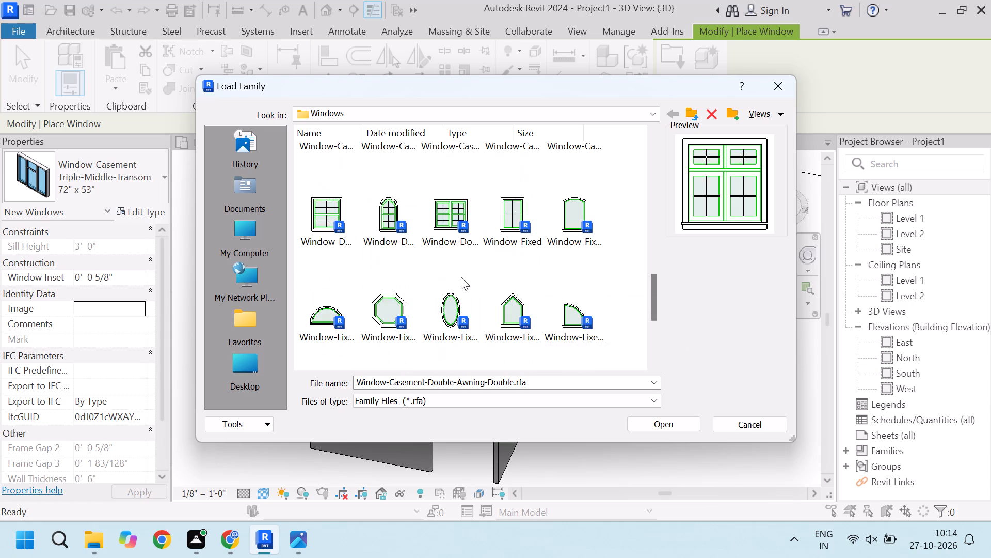
{"action": "left_click", "coordinate": [458, 226]}
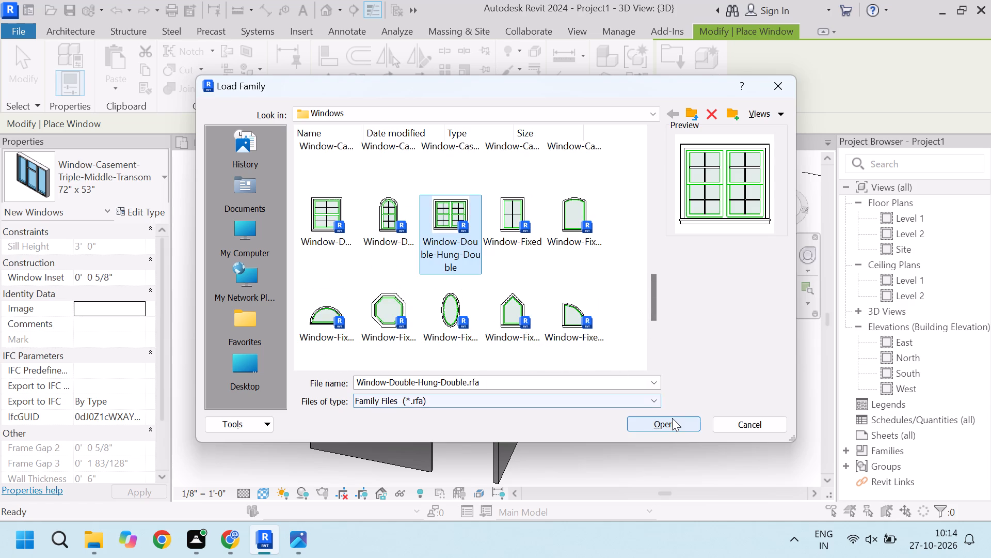
{"action": "left_click", "coordinate": [672, 418]}
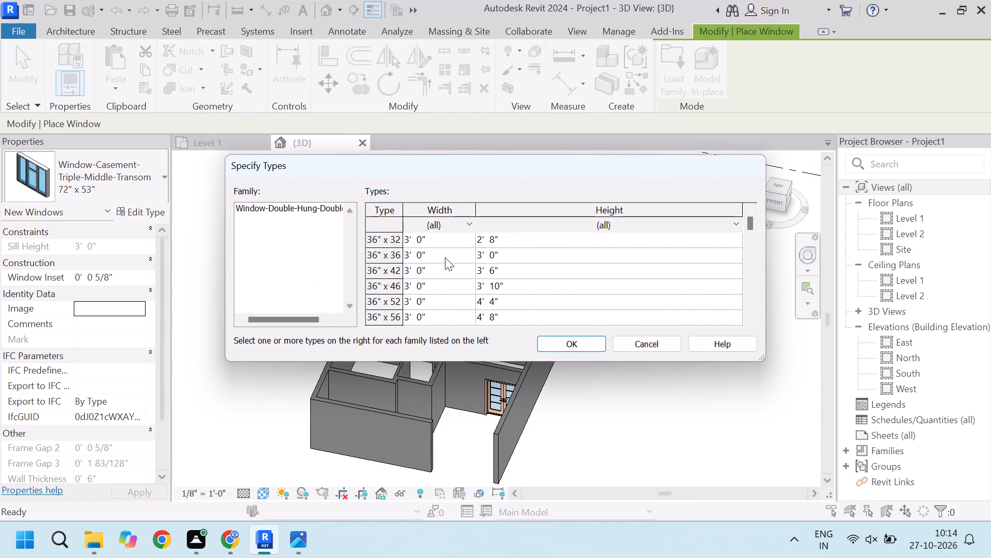
Load the 48" x 46" type of the Window-Double-Hung-Double family into the project.
{"action": "scroll", "coordinate": [445, 257], "scroll_direction": "down", "scroll_amount": 2}
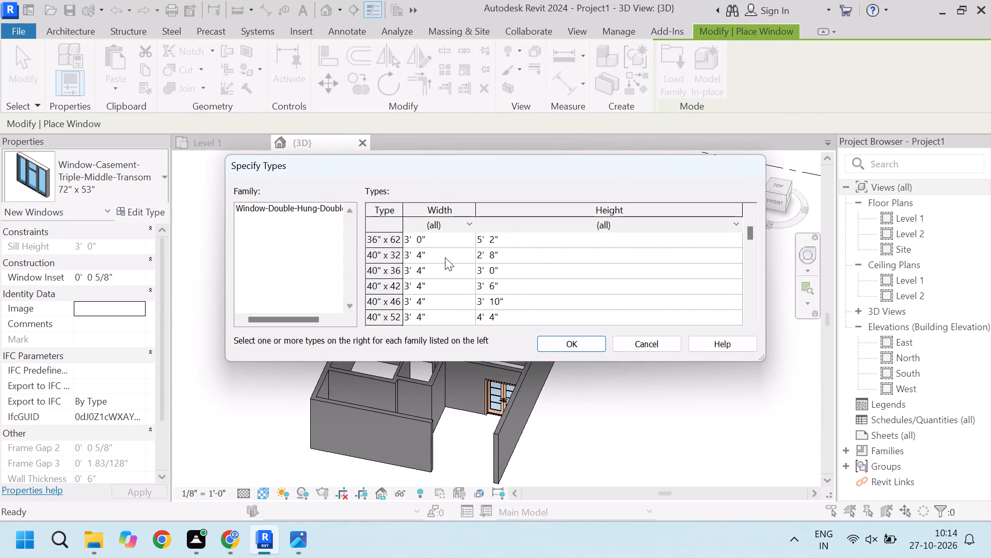
{"action": "scroll", "coordinate": [445, 257], "scroll_direction": "down", "scroll_amount": 2}
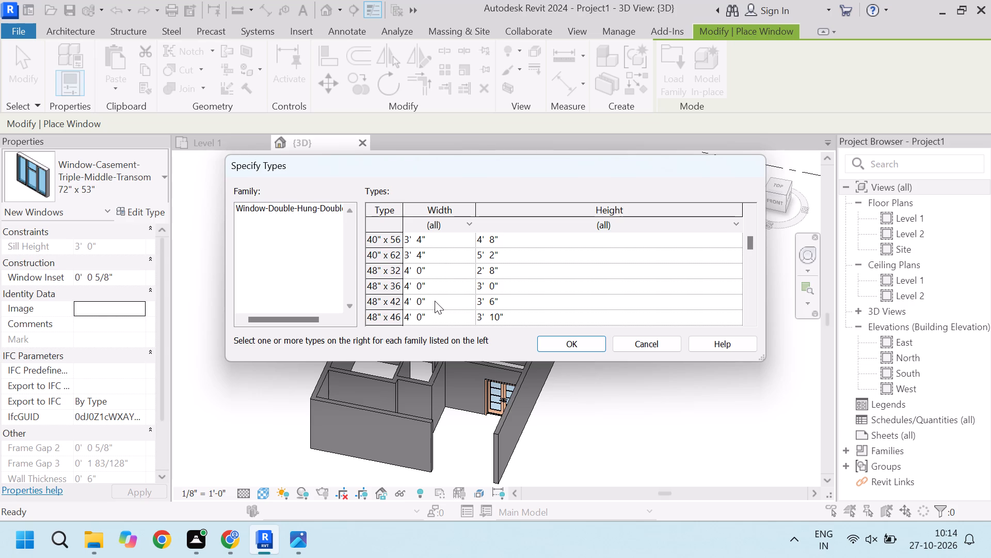
{"action": "scroll", "coordinate": [435, 301], "scroll_direction": "down", "scroll_amount": 1}
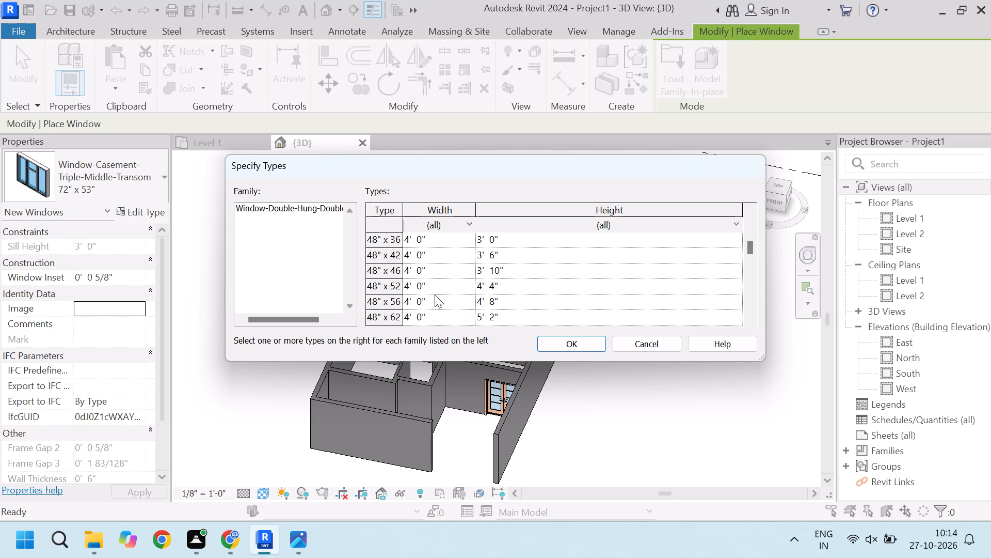
{"action": "scroll", "coordinate": [435, 295], "scroll_direction": "down", "scroll_amount": 8}
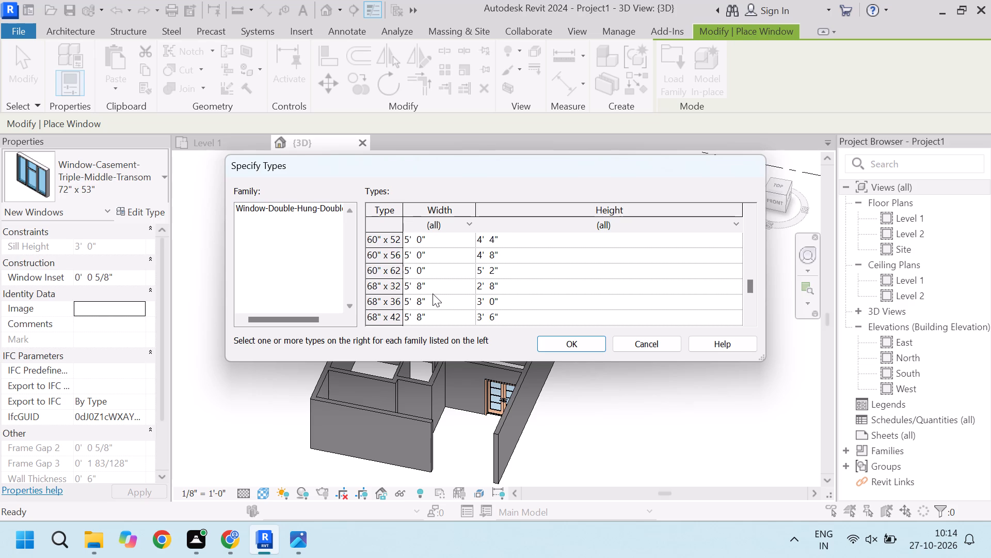
{"action": "scroll", "coordinate": [433, 293], "scroll_direction": "down", "scroll_amount": 8}
{"action": "scroll", "coordinate": [433, 293], "scroll_direction": "up", "scroll_amount": 8}
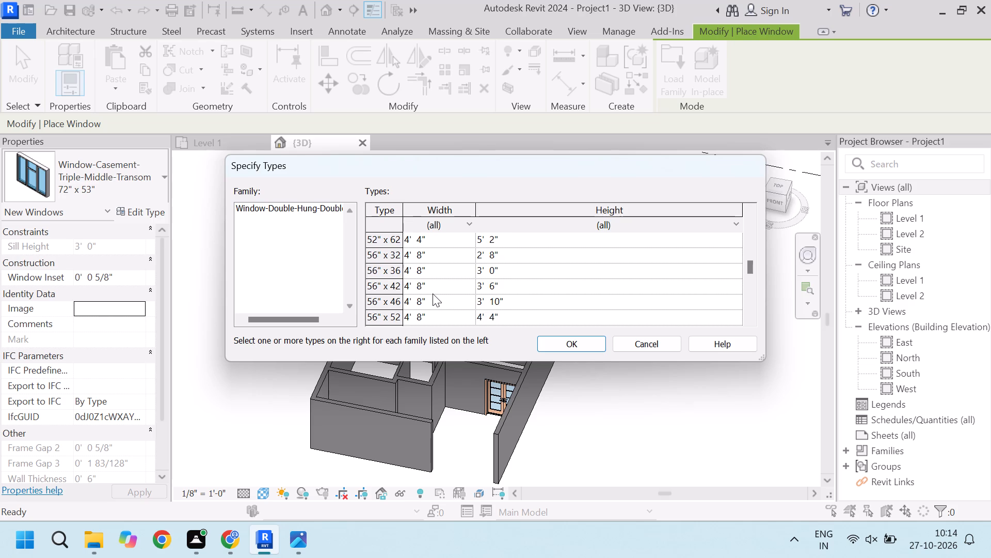
{"action": "scroll", "coordinate": [433, 293], "scroll_direction": "up", "scroll_amount": 4}
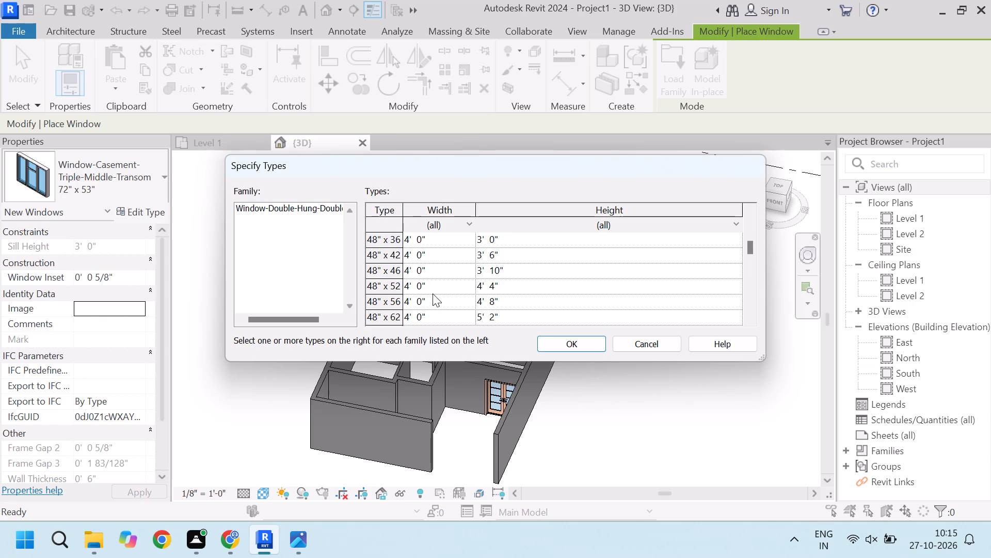
{"action": "left_click", "coordinate": [448, 273]}
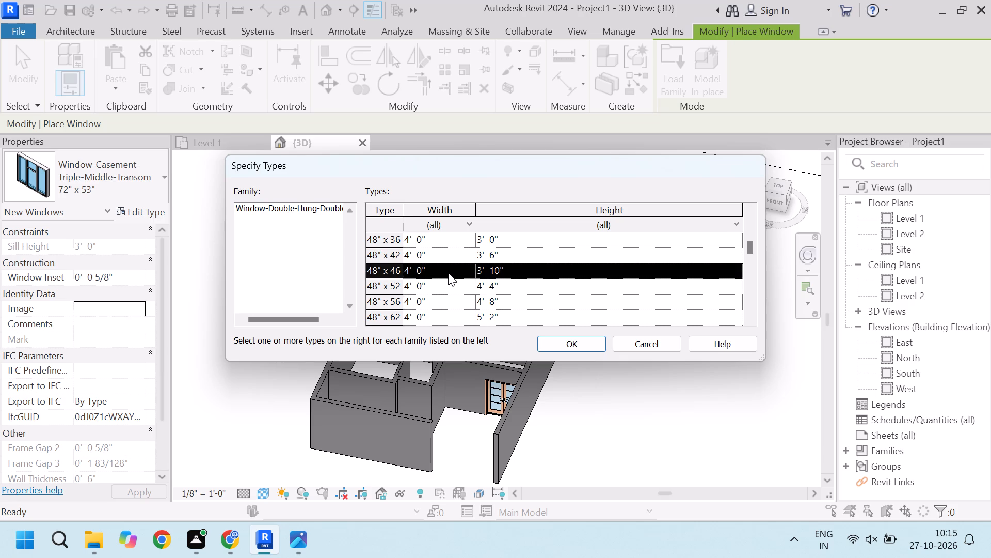
{"action": "left_click", "coordinate": [556, 343]}
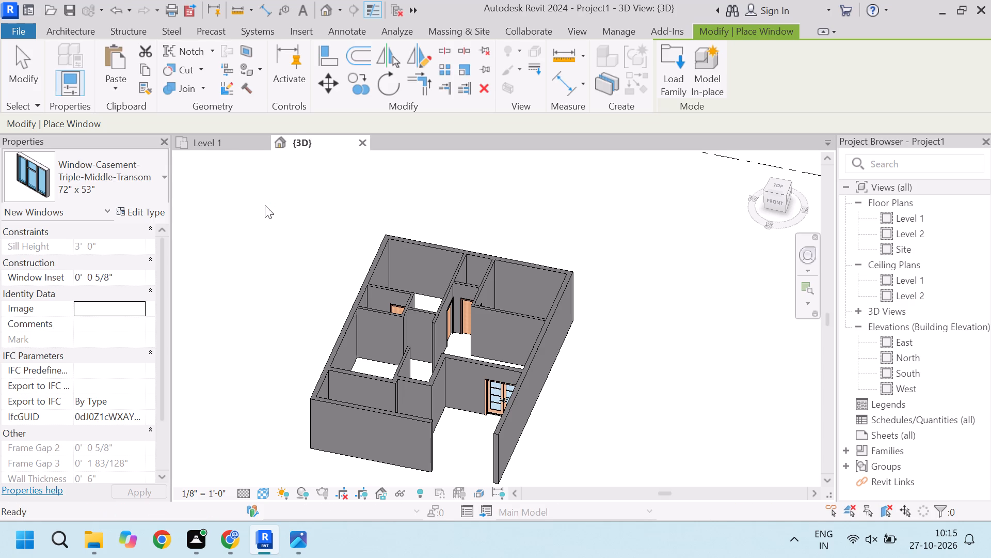
On the Level 1 plan, place four 48" x 46" double-hung windows: two in the west exterior wall and two in the east one.
{"action": "left_click", "coordinate": [222, 143]}
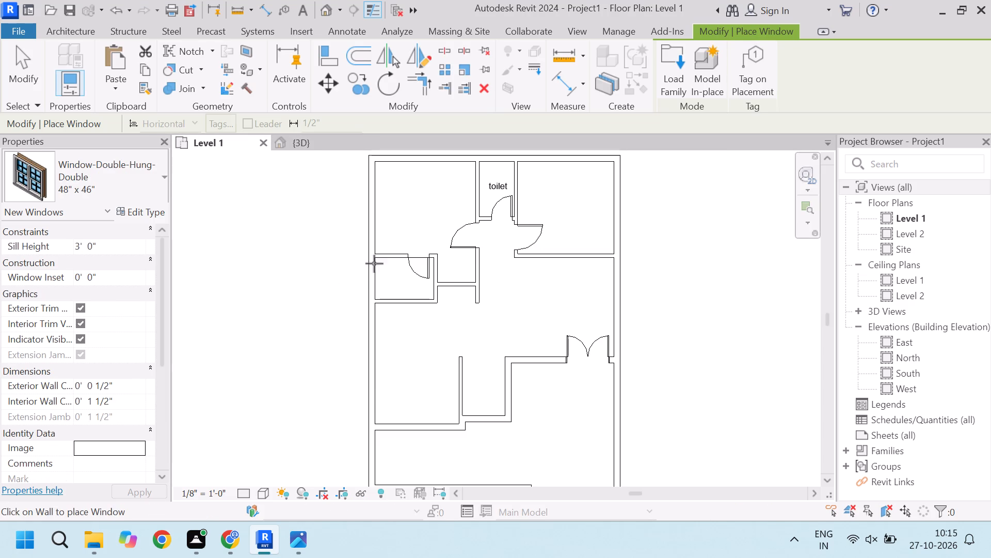
{"action": "scroll", "coordinate": [376, 212], "scroll_direction": "up", "scroll_amount": 5}
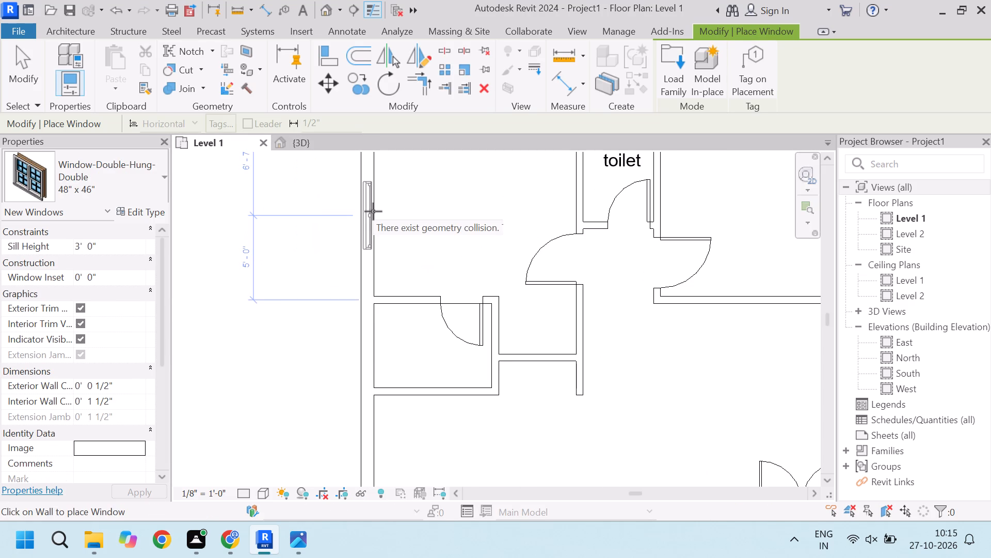
{"action": "left_click", "coordinate": [374, 208]}
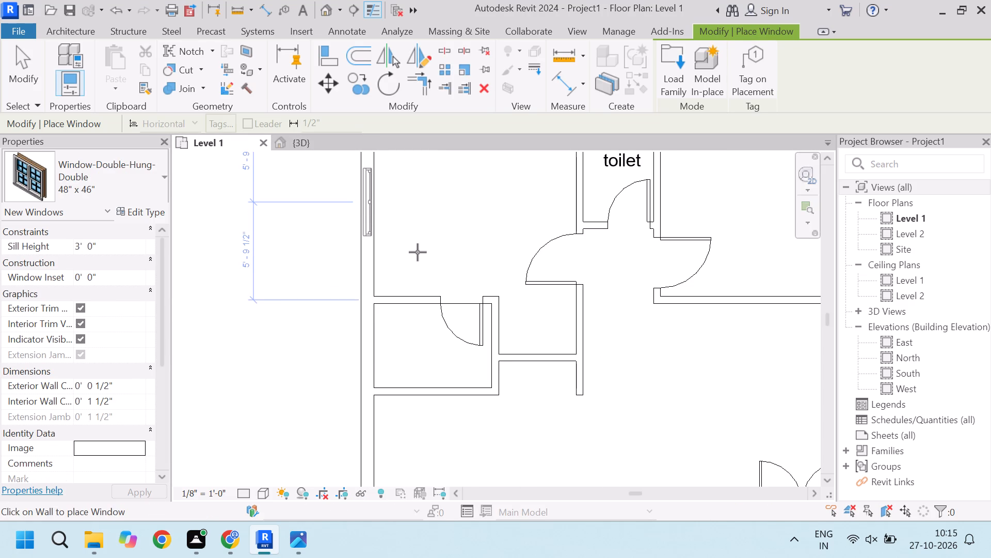
{"action": "scroll", "coordinate": [334, 297], "scroll_direction": "down", "scroll_amount": 4}
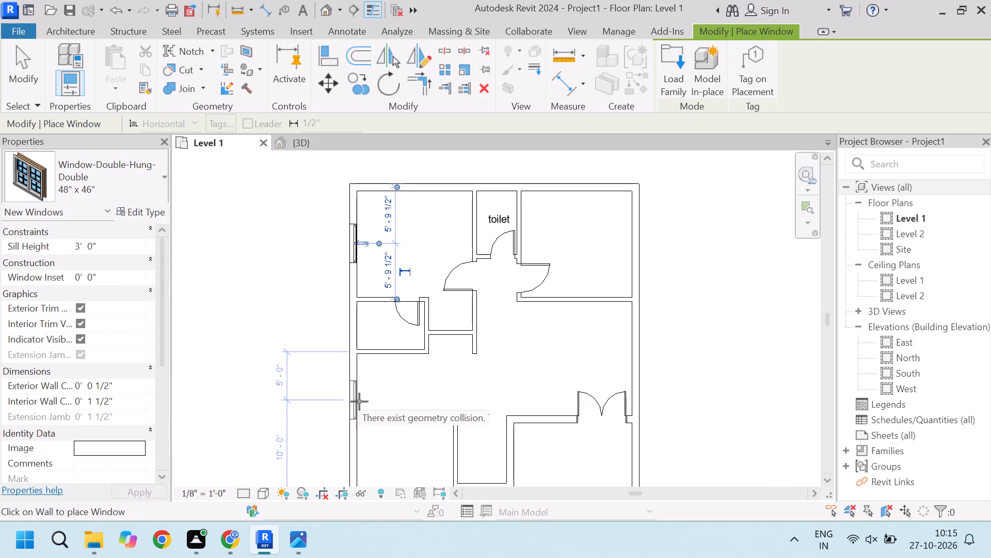
{"action": "left_click", "coordinate": [359, 396]}
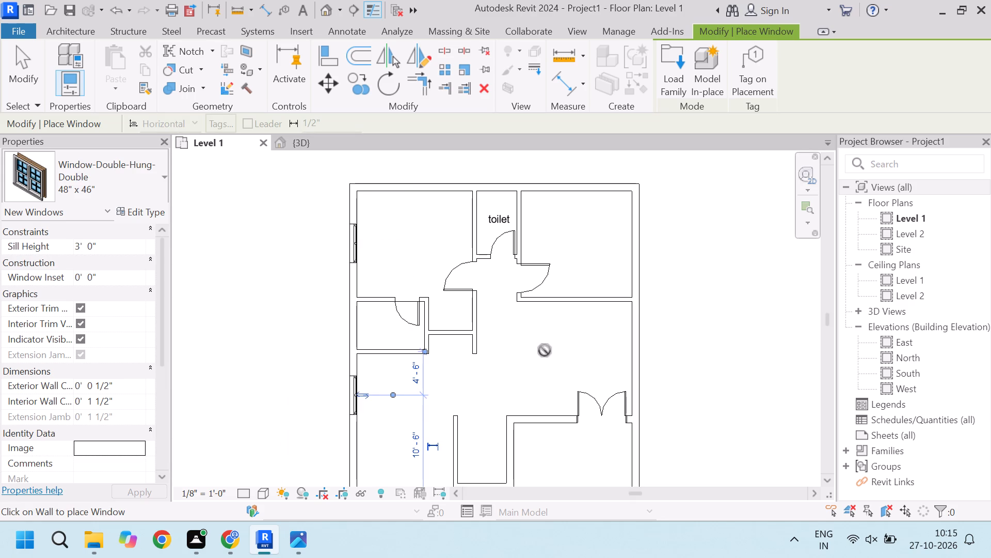
{"action": "left_click", "coordinate": [635, 345]}
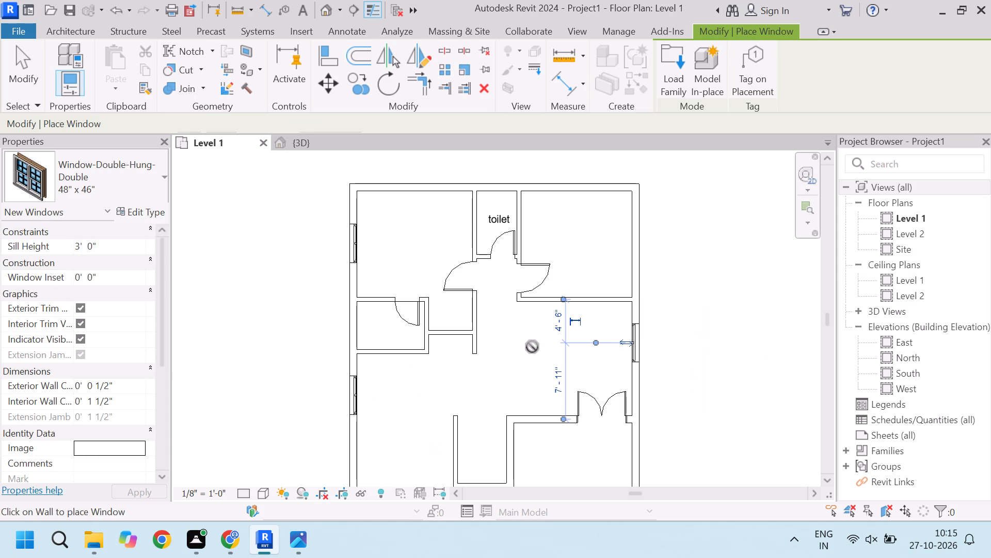
{"action": "left_click", "coordinate": [636, 246]}
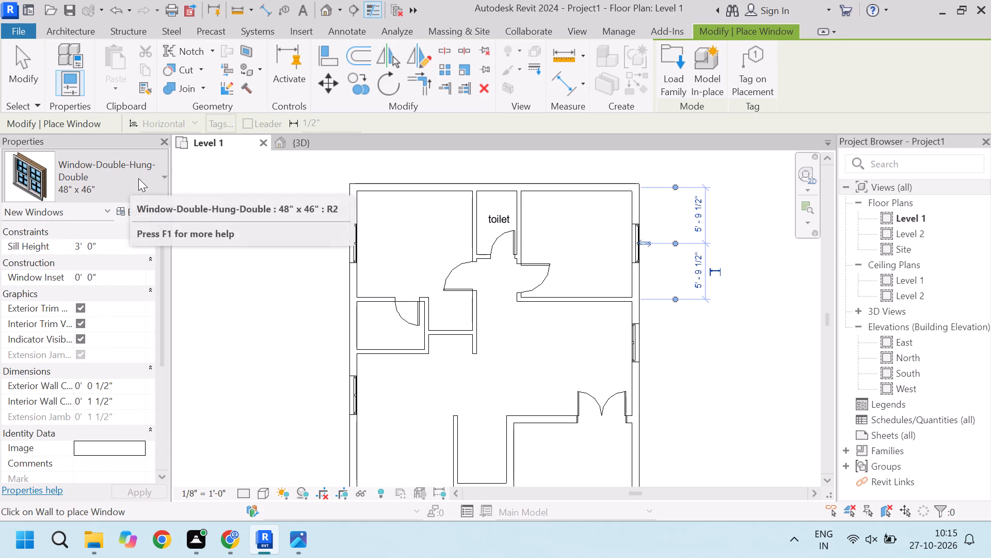
Load the Window-Louvers family from the Windows library folder into the project.
{"action": "left_click", "coordinate": [675, 72]}
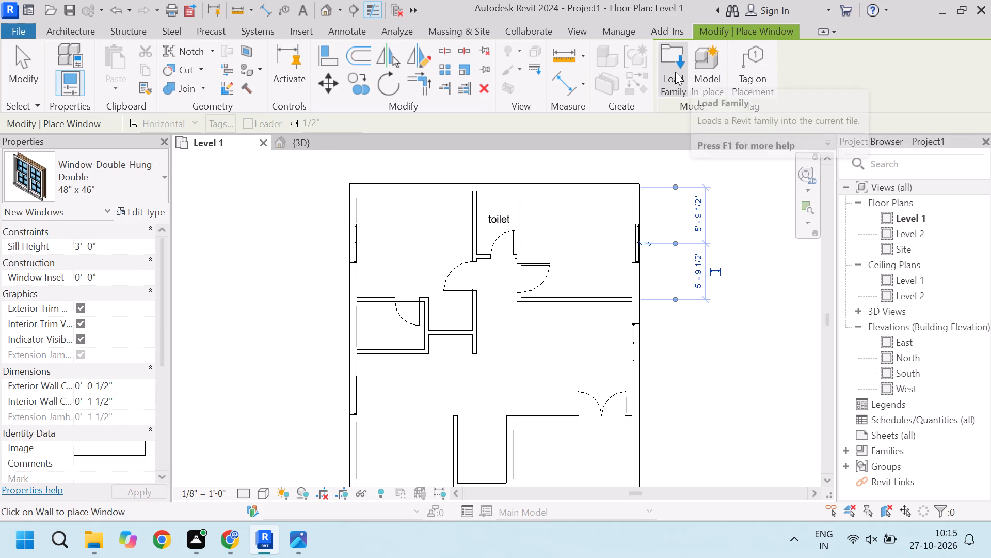
{"action": "scroll", "coordinate": [429, 275], "scroll_direction": "down", "scroll_amount": 4}
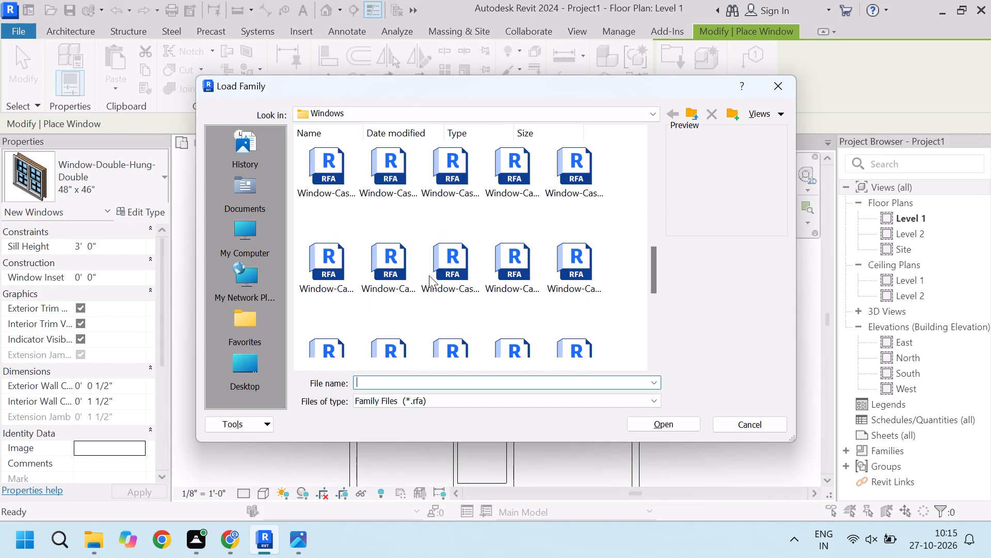
{"action": "scroll", "coordinate": [429, 275], "scroll_direction": "down", "scroll_amount": 5}
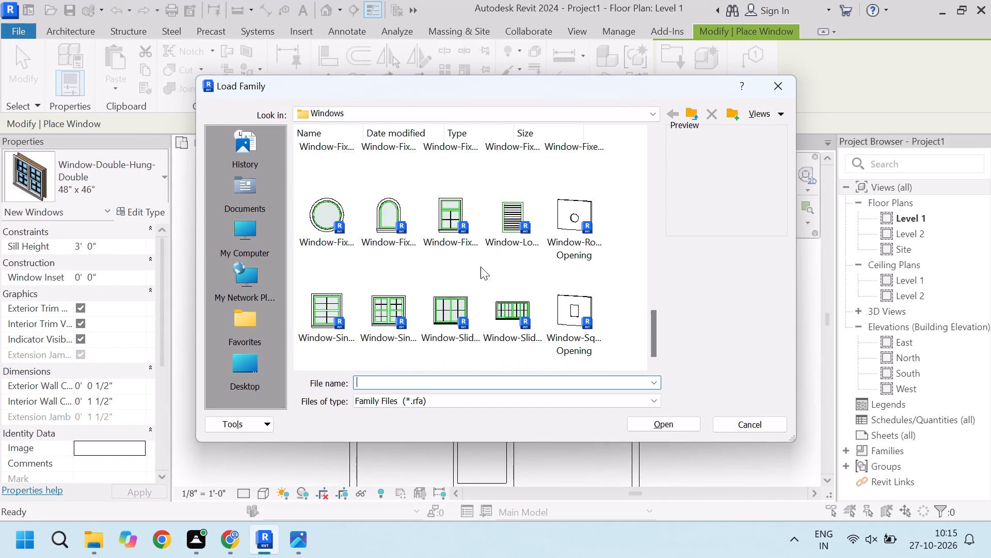
{"action": "scroll", "coordinate": [514, 220], "scroll_direction": "up", "scroll_amount": 1}
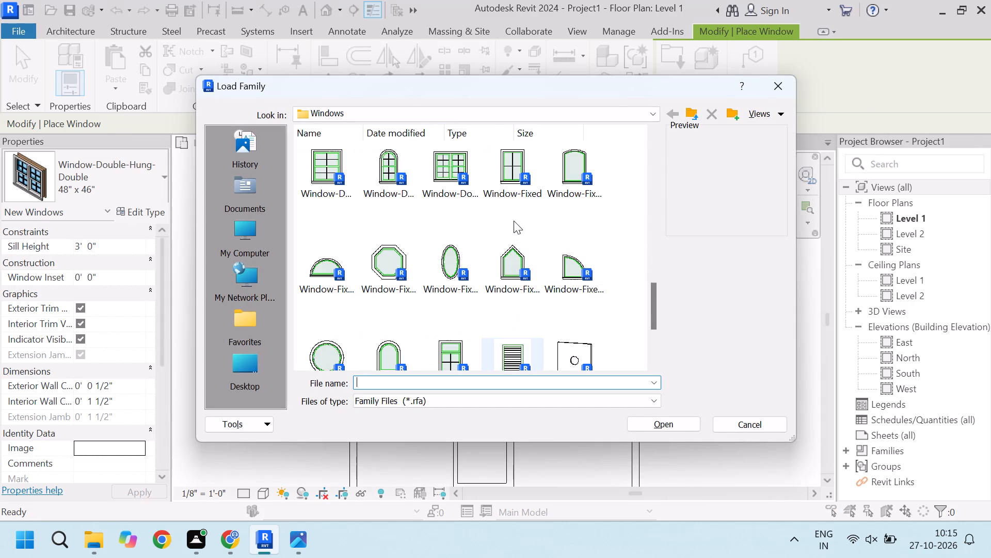
{"action": "scroll", "coordinate": [511, 222], "scroll_direction": "down", "scroll_amount": 2}
{"action": "left_click", "coordinate": [508, 228]}
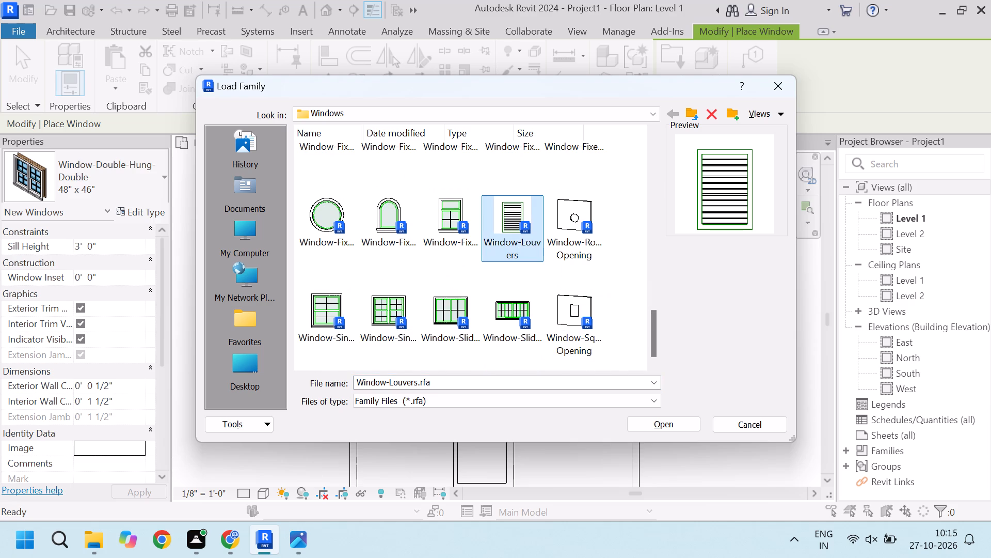
{"action": "left_click", "coordinate": [657, 419]}
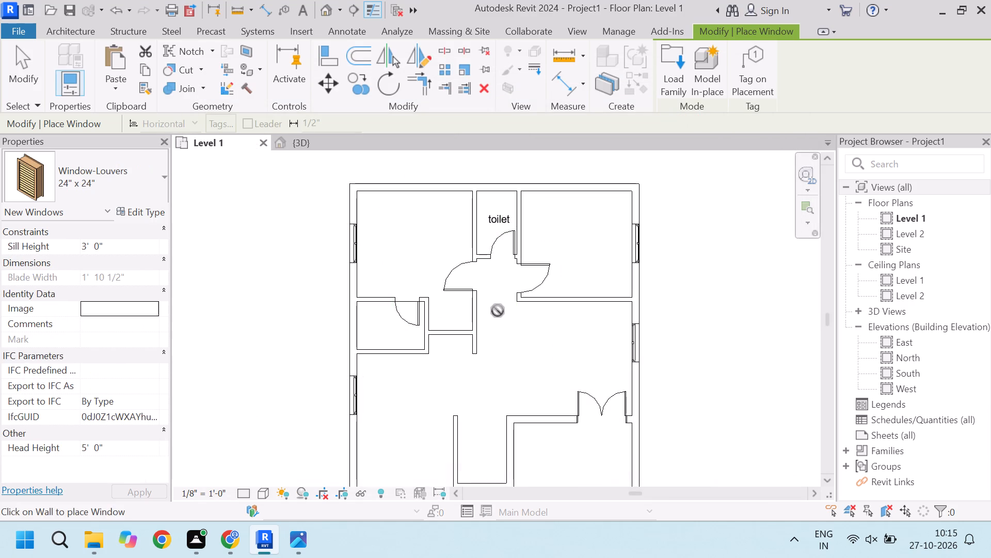
Place 24" x 24" louver windows centred in the toilet's north wall and in the south wall of the narrow recess west of the double door.
{"action": "scroll", "coordinate": [505, 191], "scroll_direction": "up", "scroll_amount": 3}
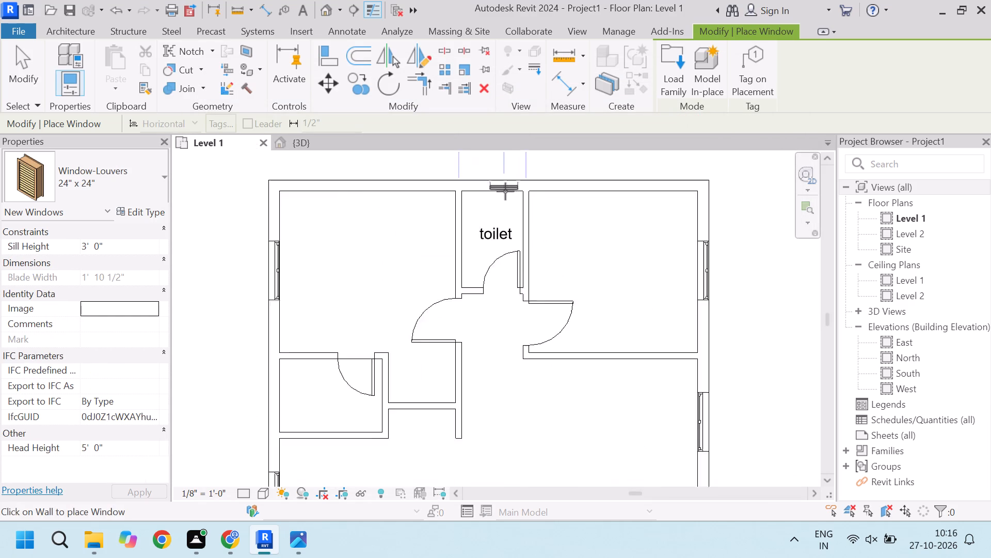
{"action": "scroll", "coordinate": [505, 191], "scroll_direction": "up", "scroll_amount": 5}
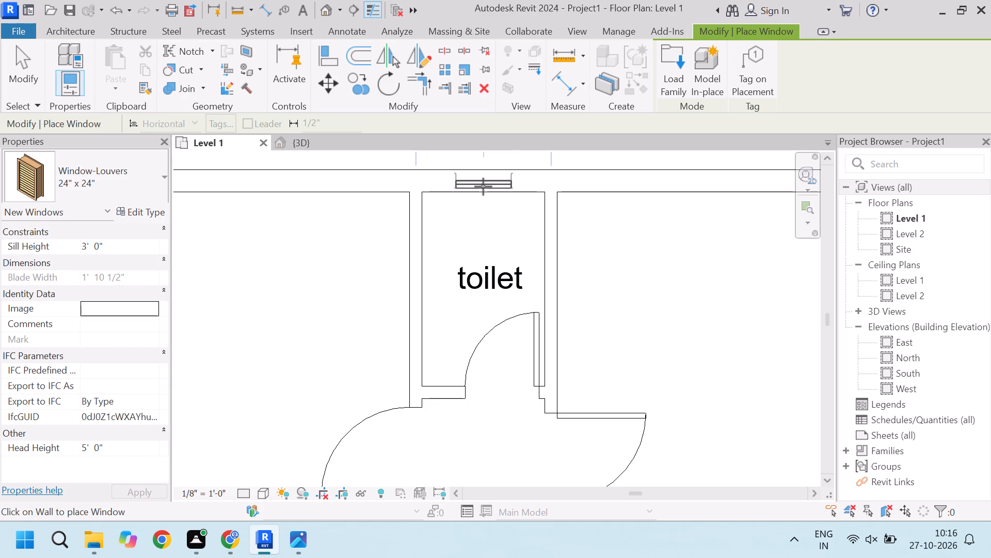
{"action": "left_click", "coordinate": [481, 187]}
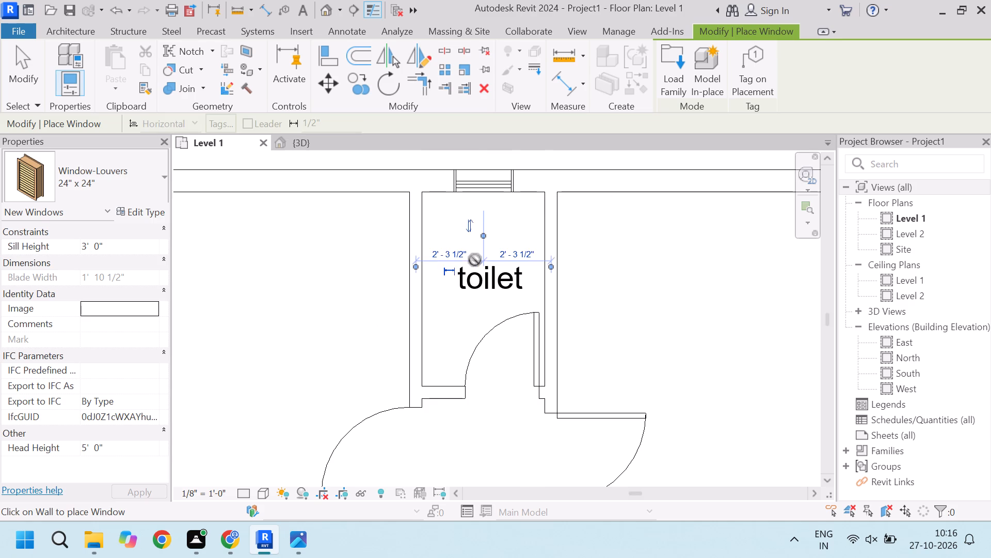
{"action": "scroll", "coordinate": [456, 219], "scroll_direction": "down", "scroll_amount": 8}
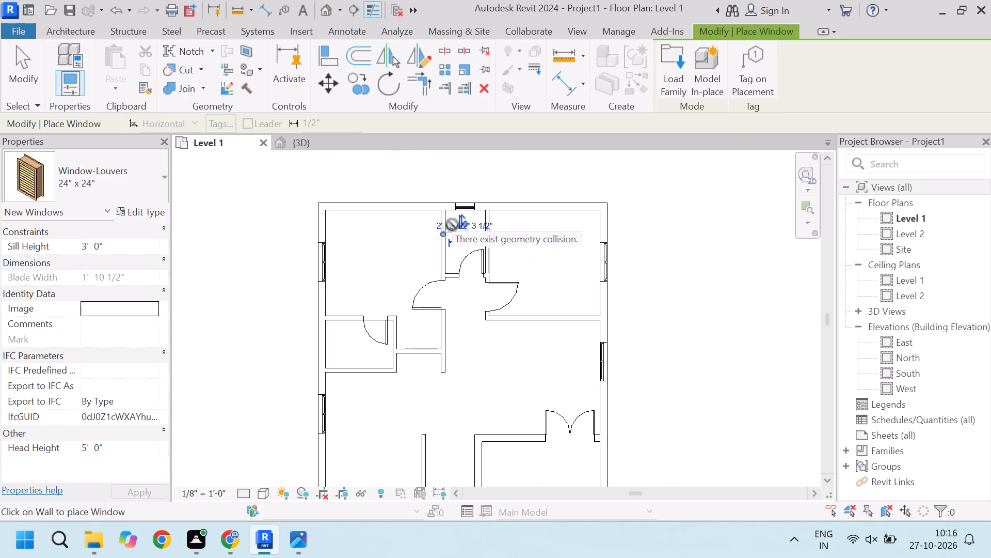
{"action": "scroll", "coordinate": [454, 233], "scroll_direction": "down", "scroll_amount": 4}
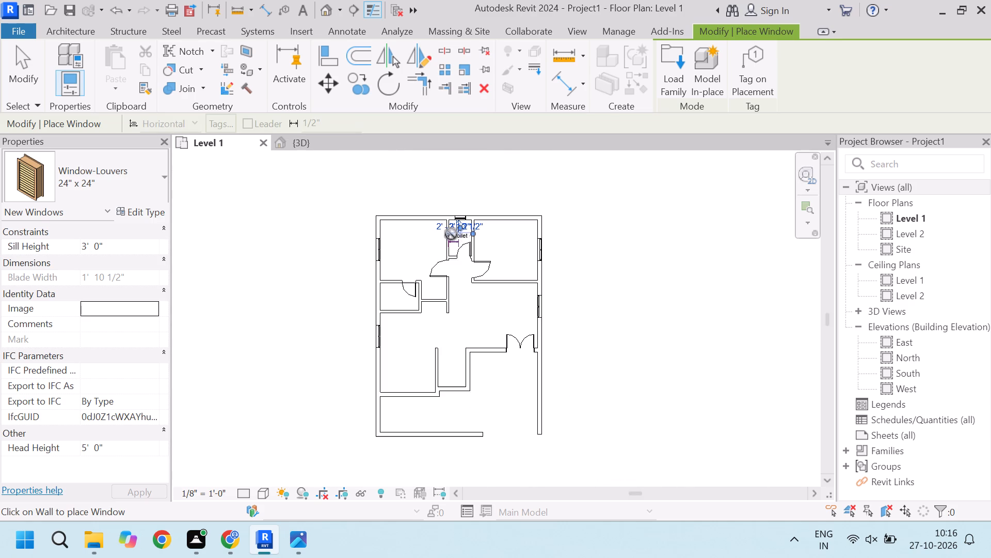
{"action": "scroll", "coordinate": [443, 363], "scroll_direction": "up", "scroll_amount": 9}
{"action": "left_click", "coordinate": [466, 430]}
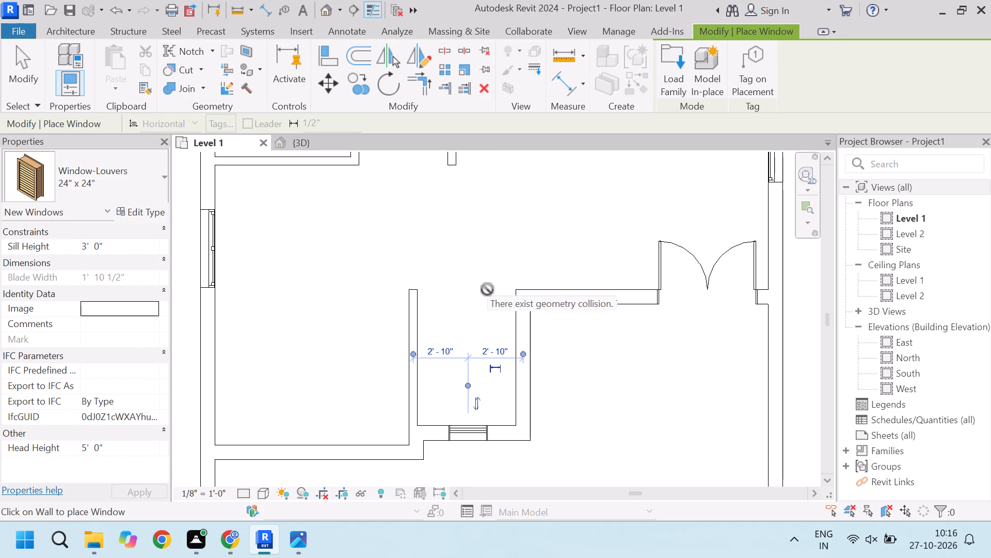
Place a 24" x 24" louver window in the west exterior wall, centred on the small room, and end window placement.
{"action": "scroll", "coordinate": [383, 260], "scroll_direction": "down", "scroll_amount": 4}
{"action": "scroll", "coordinate": [324, 261], "scroll_direction": "down", "scroll_amount": 4}
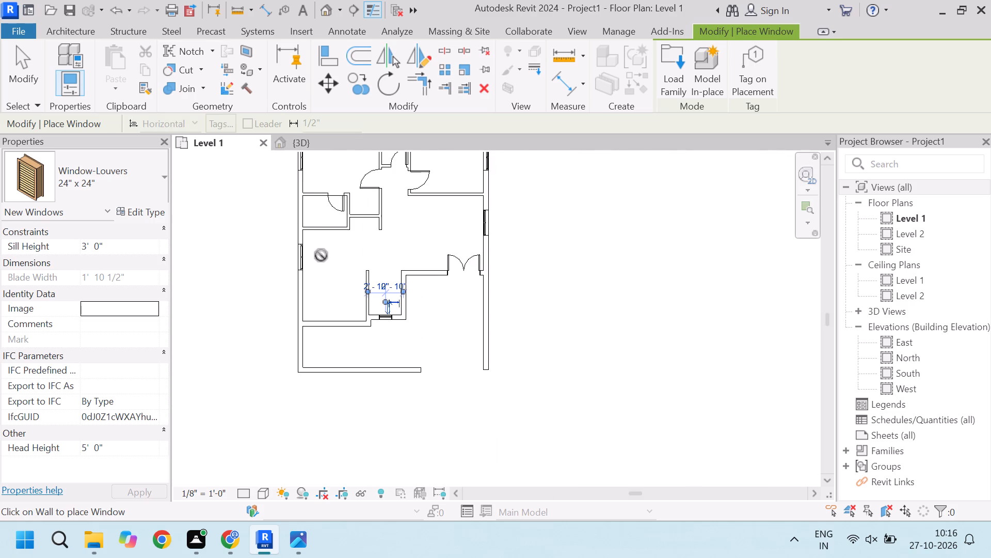
{"action": "scroll", "coordinate": [297, 196], "scroll_direction": "up", "scroll_amount": 9}
{"action": "left_click", "coordinate": [301, 239]}
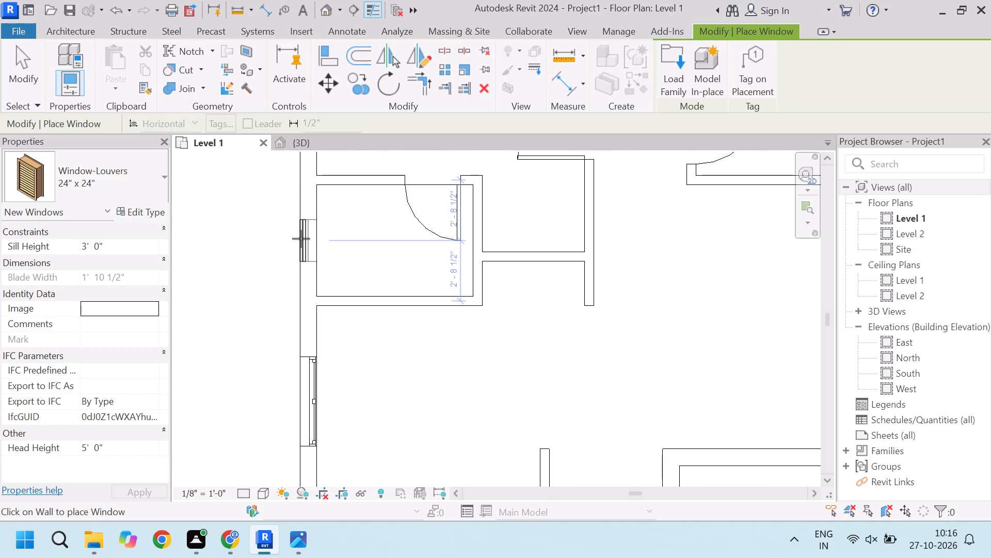
{"action": "scroll", "coordinate": [399, 372], "scroll_direction": "down", "scroll_amount": 8}
{"action": "scroll", "coordinate": [540, 297], "scroll_direction": "up", "scroll_amount": 3}
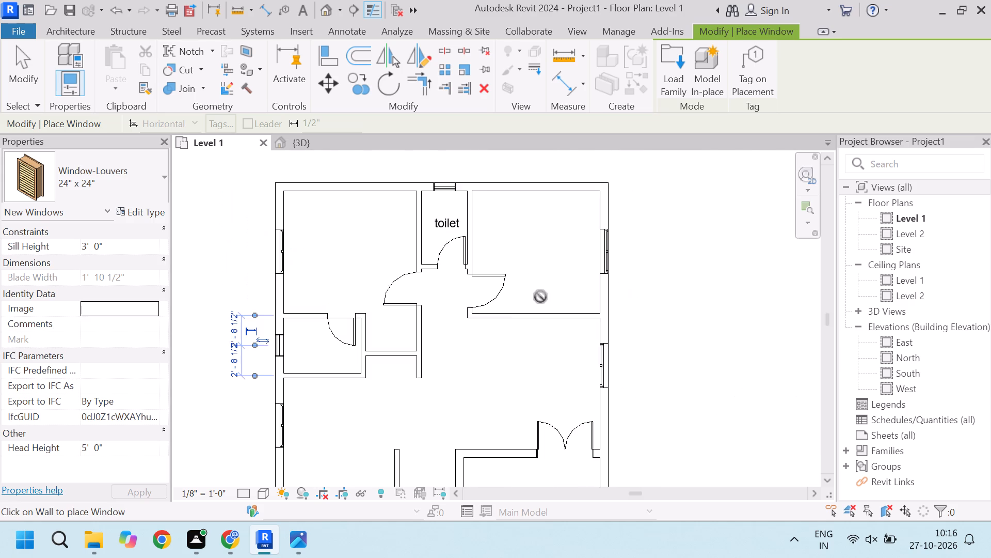
{"action": "scroll", "coordinate": [462, 312], "scroll_direction": "up", "scroll_amount": 3}
{"action": "scroll", "coordinate": [413, 318], "scroll_direction": "down", "scroll_amount": 4}
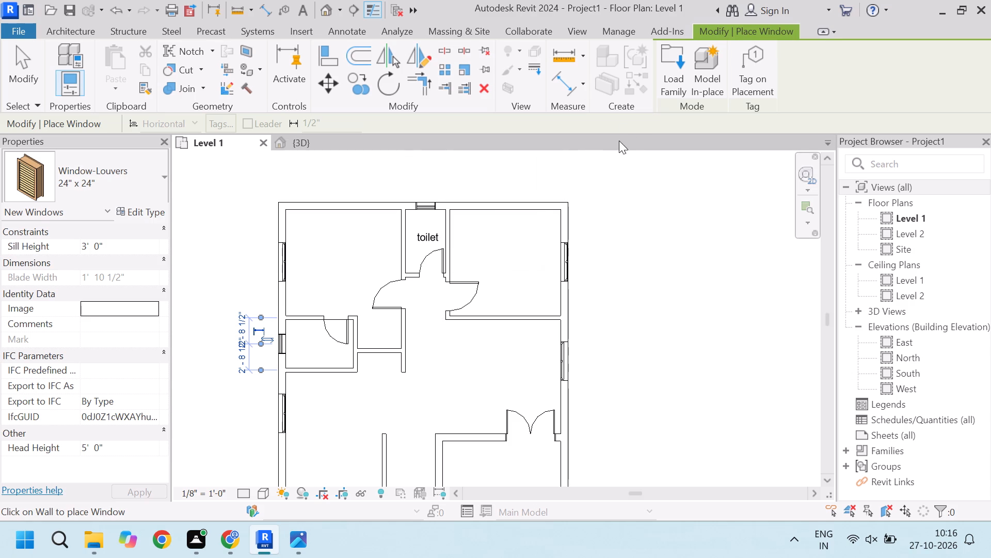
{"action": "key", "text": "Escape"}
{"action": "key", "text": "Escape"}
{"action": "key", "text": "Escape"}
{"action": "key", "text": "Escape"}
Start placing a component and review the component types already in the project.
{"action": "left_click", "coordinate": [159, 64]}
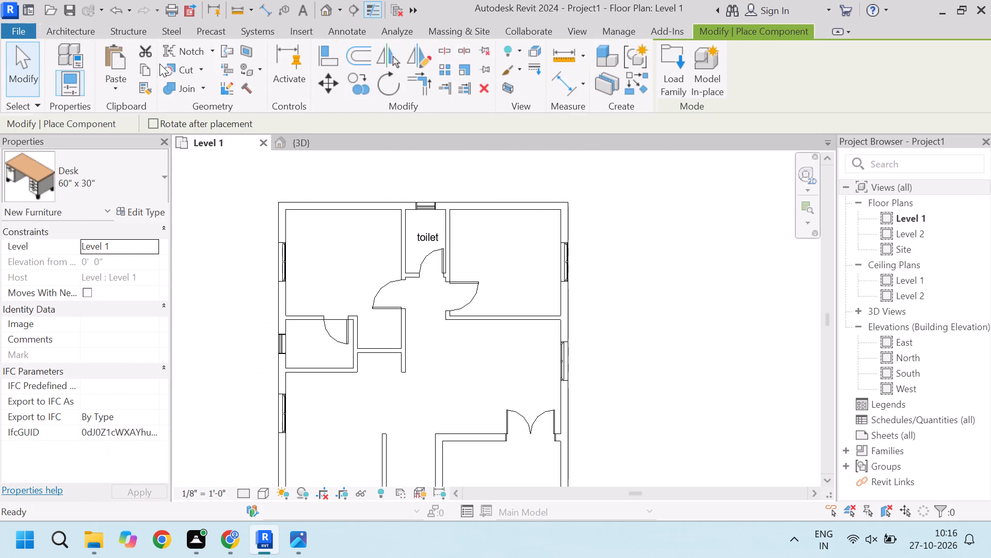
{"action": "left_click", "coordinate": [94, 187]}
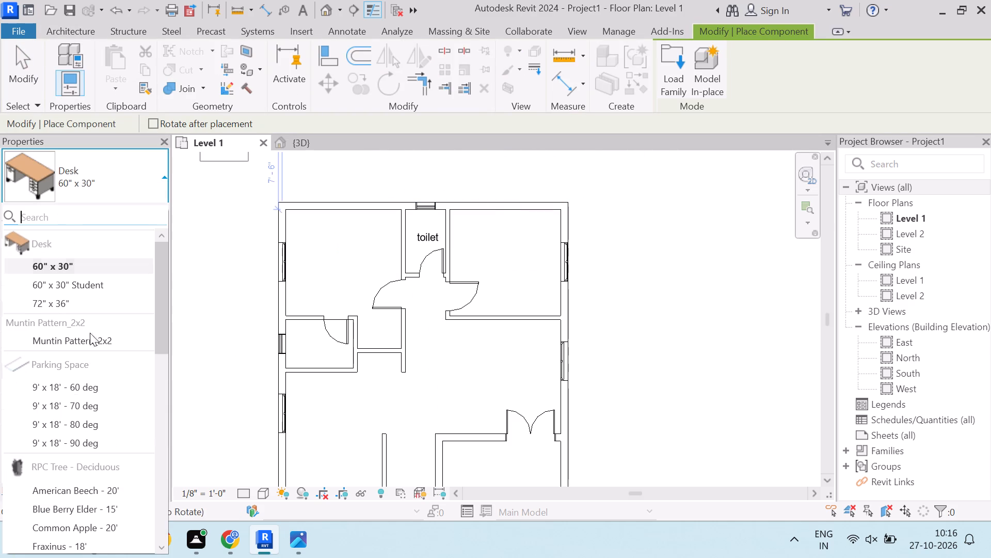
{"action": "scroll", "coordinate": [68, 384], "scroll_direction": "down", "scroll_amount": 16}
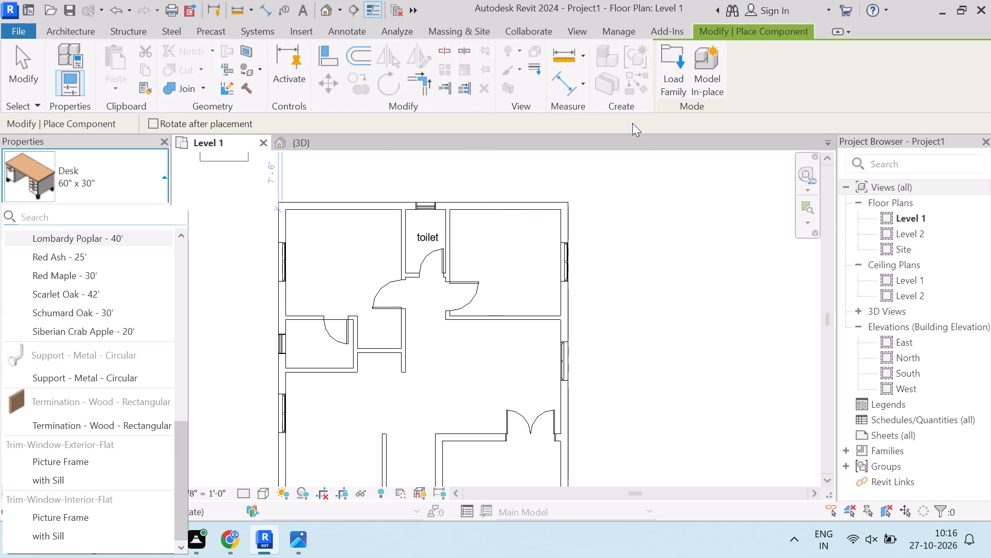
Begin loading a component family and check the folders above Windows, ending back in the main US library folder.
{"action": "left_click", "coordinate": [663, 68]}
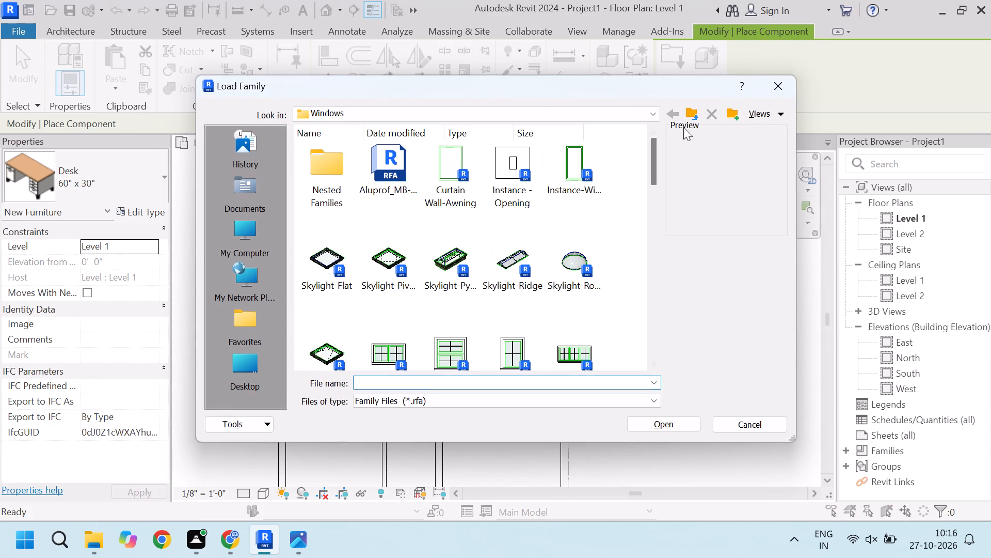
{"action": "left_click", "coordinate": [699, 112]}
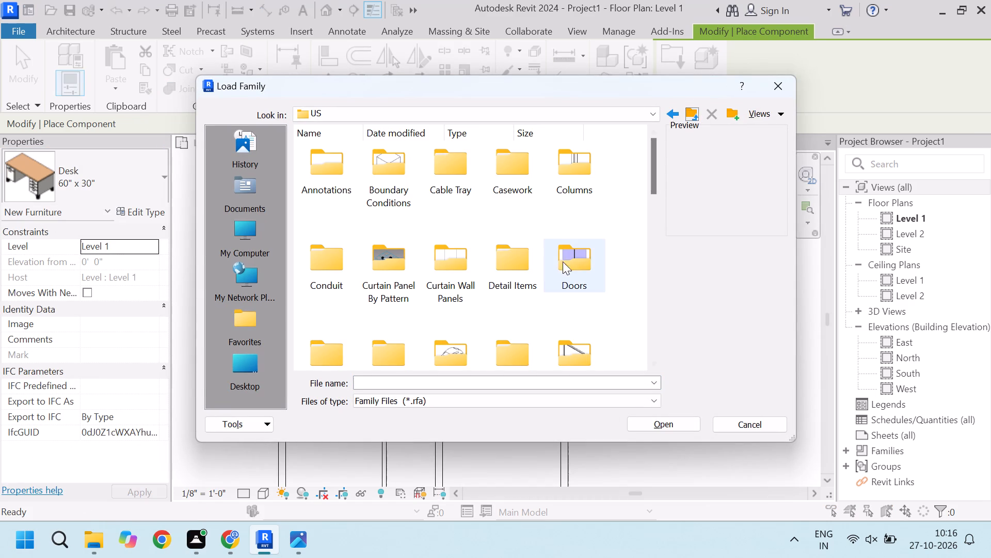
{"action": "scroll", "coordinate": [420, 261], "scroll_direction": "down", "scroll_amount": 3}
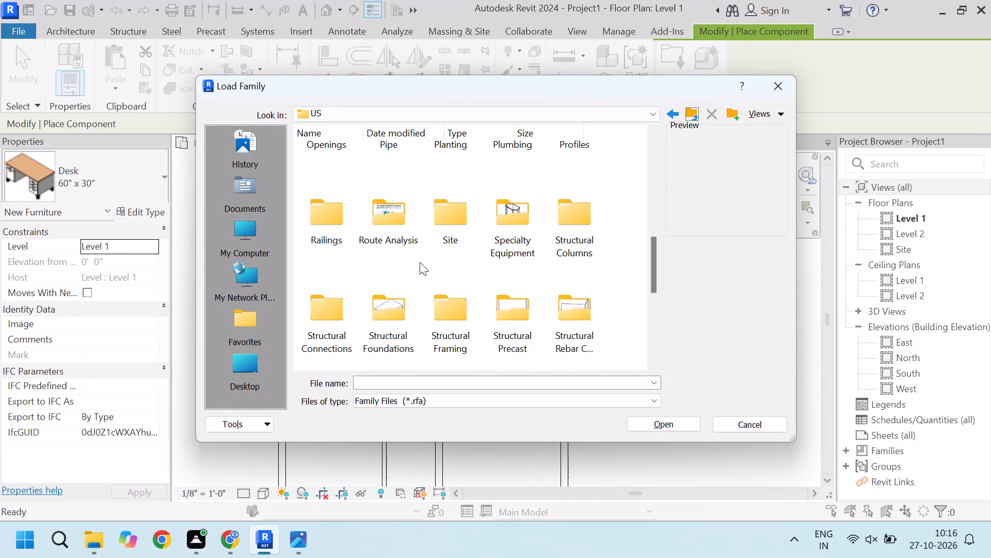
{"action": "scroll", "coordinate": [420, 262], "scroll_direction": "down", "scroll_amount": 3}
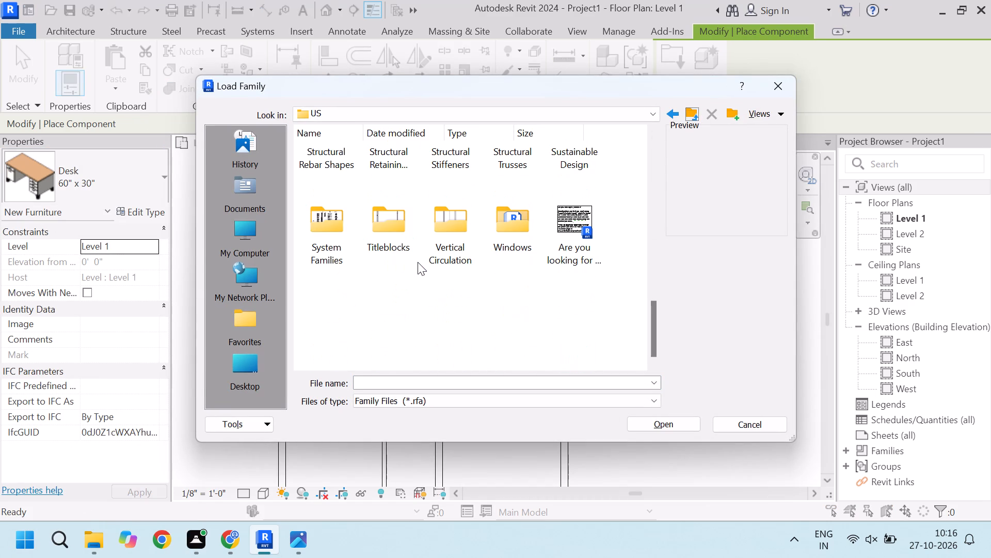
{"action": "scroll", "coordinate": [418, 262], "scroll_direction": "up", "scroll_amount": 6}
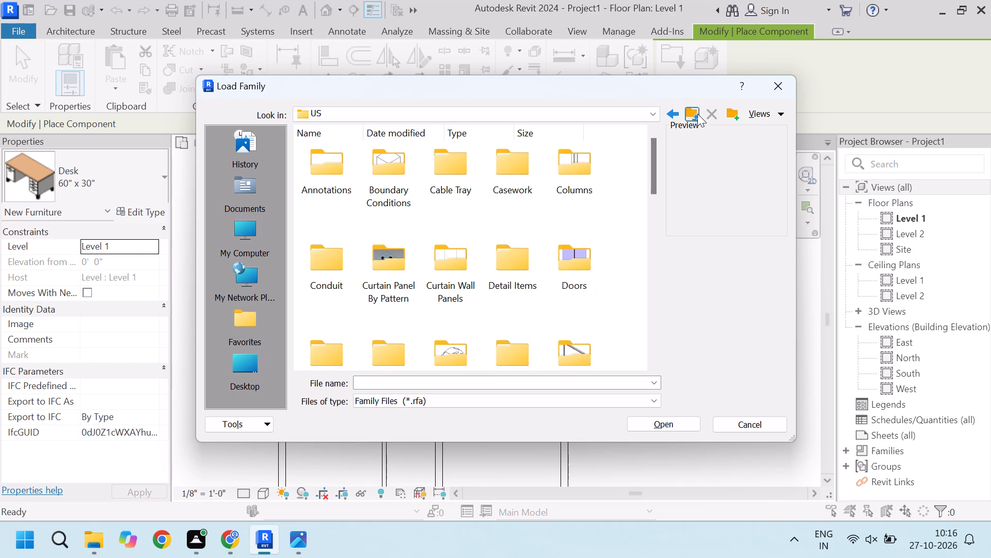
{"action": "left_click", "coordinate": [697, 114]}
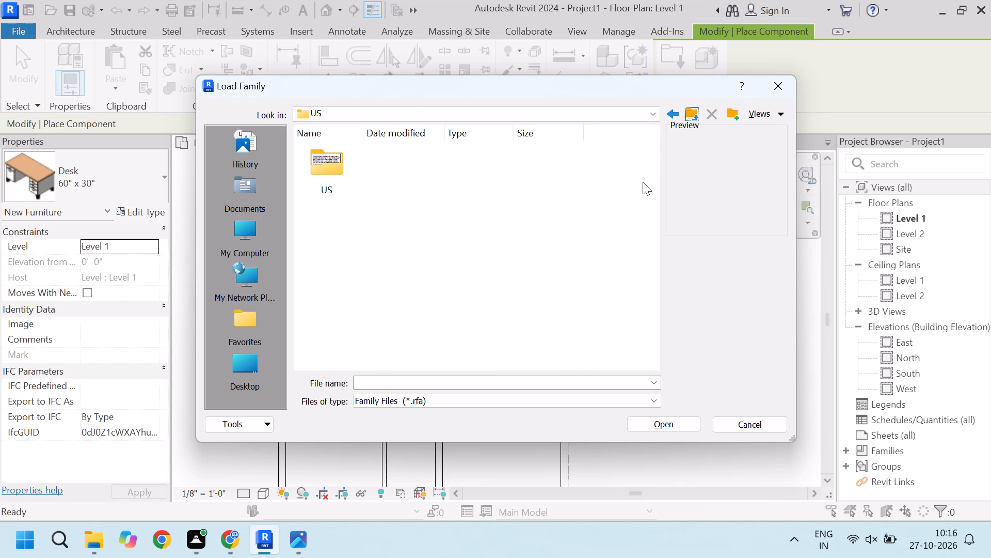
{"action": "left_click", "coordinate": [695, 114]}
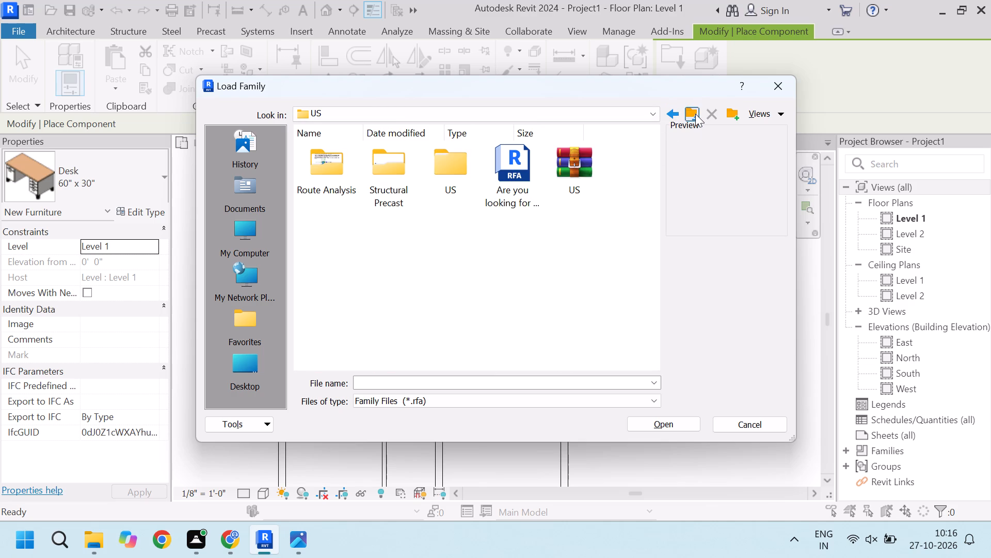
{"action": "double_click", "coordinate": [455, 166]}
{"action": "double_click", "coordinate": [339, 180]}
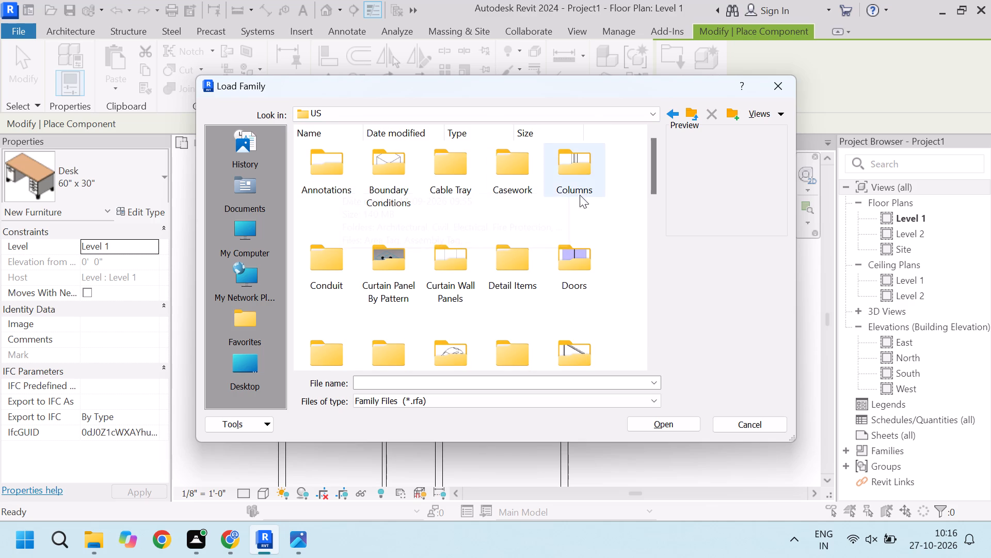
Browse the US family library folders, including Titleblocks and System Families, for suitable components, and leave without loading a family.
{"action": "scroll", "coordinate": [407, 303], "scroll_direction": "down", "scroll_amount": 3}
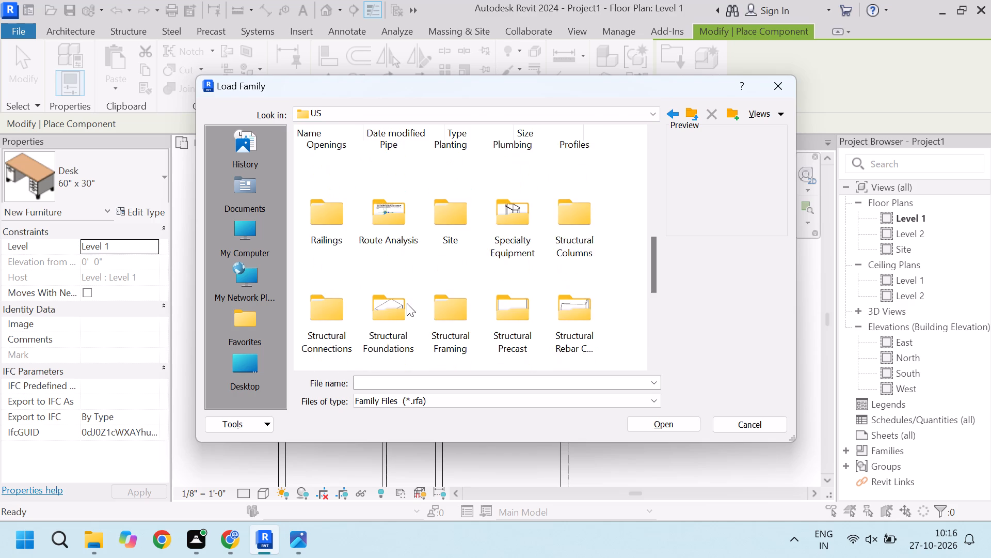
{"action": "scroll", "coordinate": [407, 303], "scroll_direction": "up", "scroll_amount": 1}
{"action": "scroll", "coordinate": [407, 303], "scroll_direction": "down", "scroll_amount": 1}
{"action": "scroll", "coordinate": [407, 303], "scroll_direction": "up", "scroll_amount": 1}
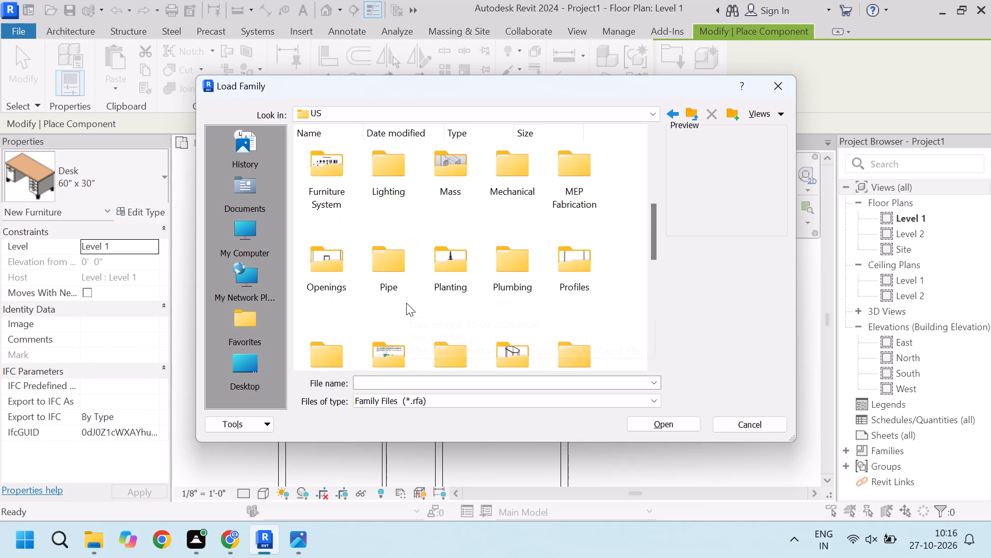
{"action": "scroll", "coordinate": [406, 303], "scroll_direction": "down", "scroll_amount": 2}
{"action": "scroll", "coordinate": [447, 284], "scroll_direction": "down", "scroll_amount": 1}
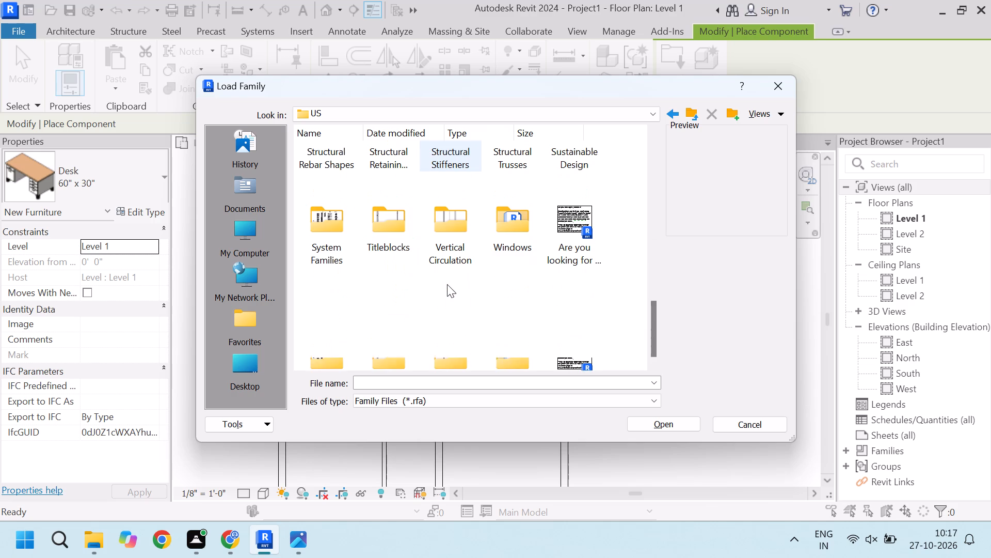
{"action": "scroll", "coordinate": [447, 284], "scroll_direction": "down", "scroll_amount": 1}
{"action": "double_click", "coordinate": [387, 228]}
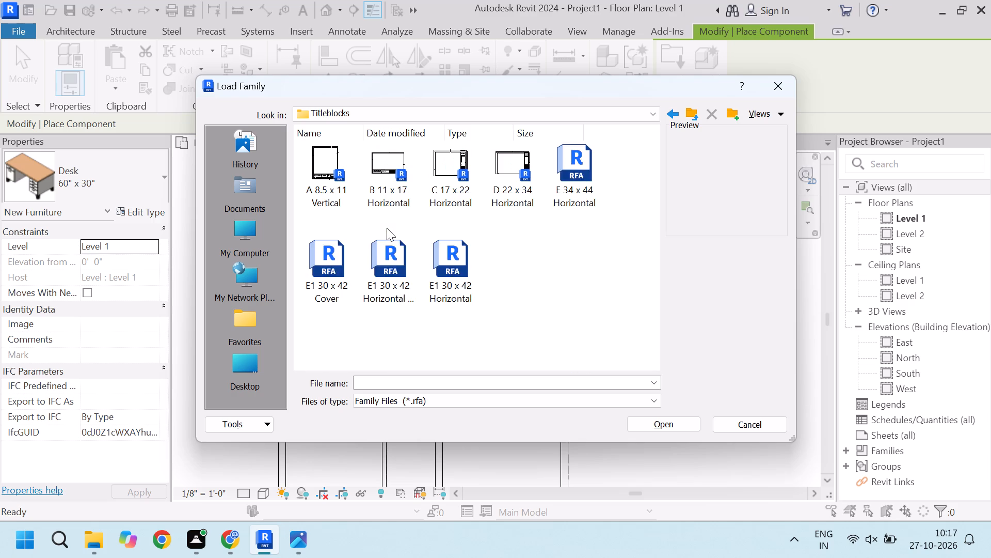
{"action": "left_click", "coordinate": [679, 112]}
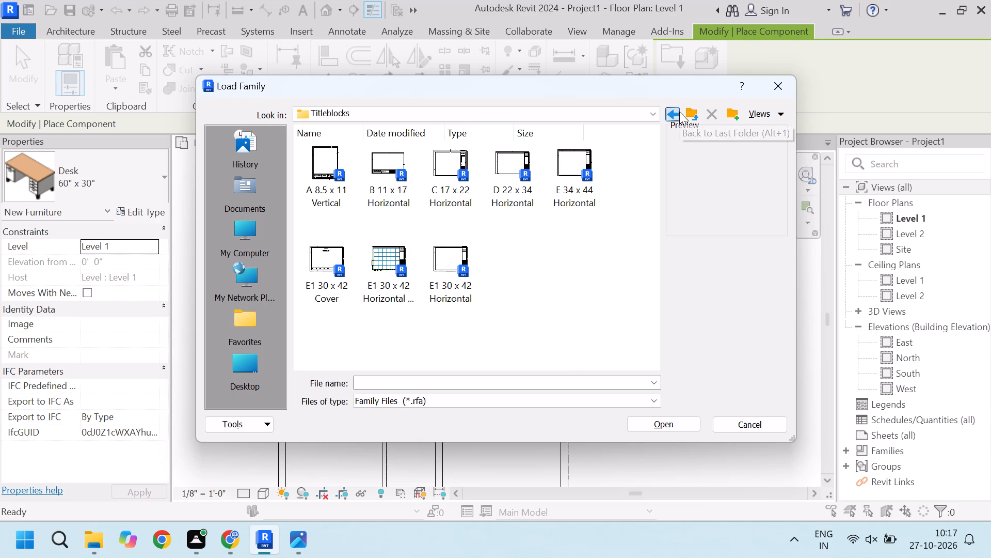
{"action": "scroll", "coordinate": [476, 297], "scroll_direction": "down", "scroll_amount": 5}
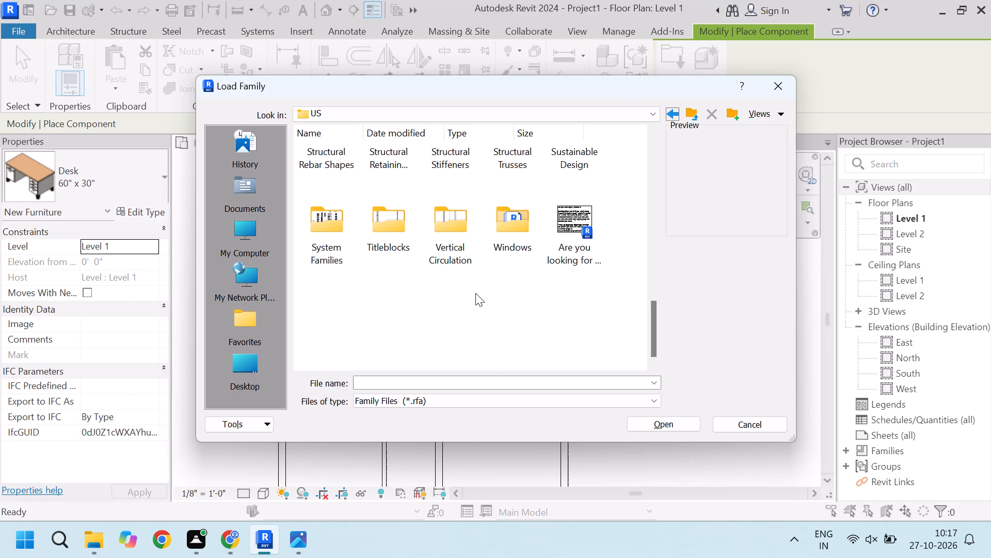
{"action": "scroll", "coordinate": [475, 293], "scroll_direction": "up", "scroll_amount": 1}
{"action": "double_click", "coordinate": [340, 354]}
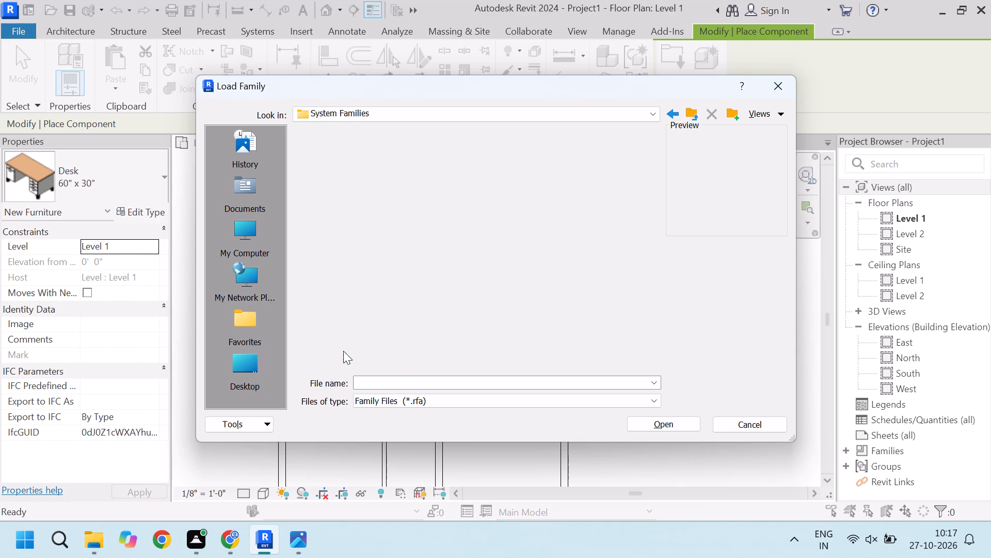
{"action": "left_click", "coordinate": [677, 121]}
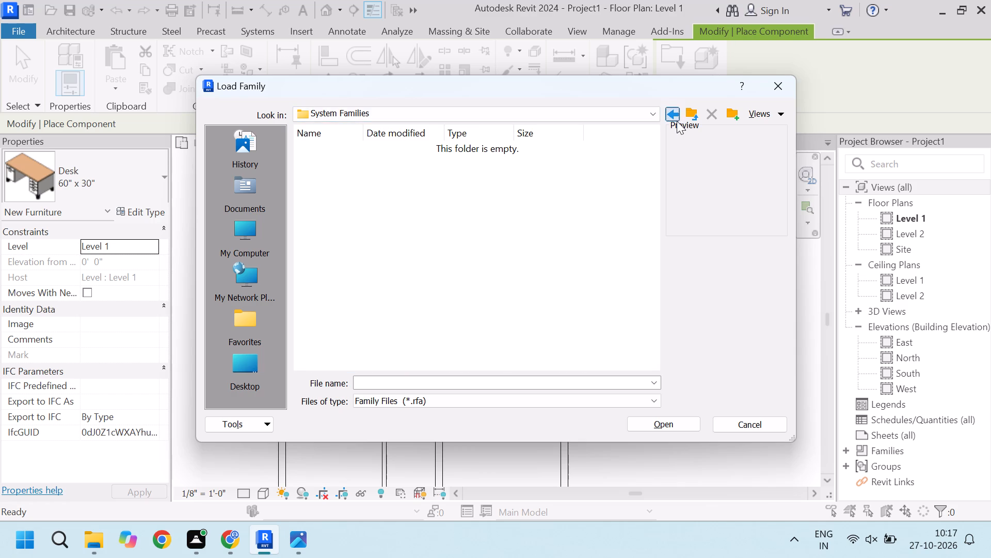
{"action": "scroll", "coordinate": [466, 314], "scroll_direction": "down", "scroll_amount": 5}
{"action": "scroll", "coordinate": [492, 303], "scroll_direction": "up", "scroll_amount": 1}
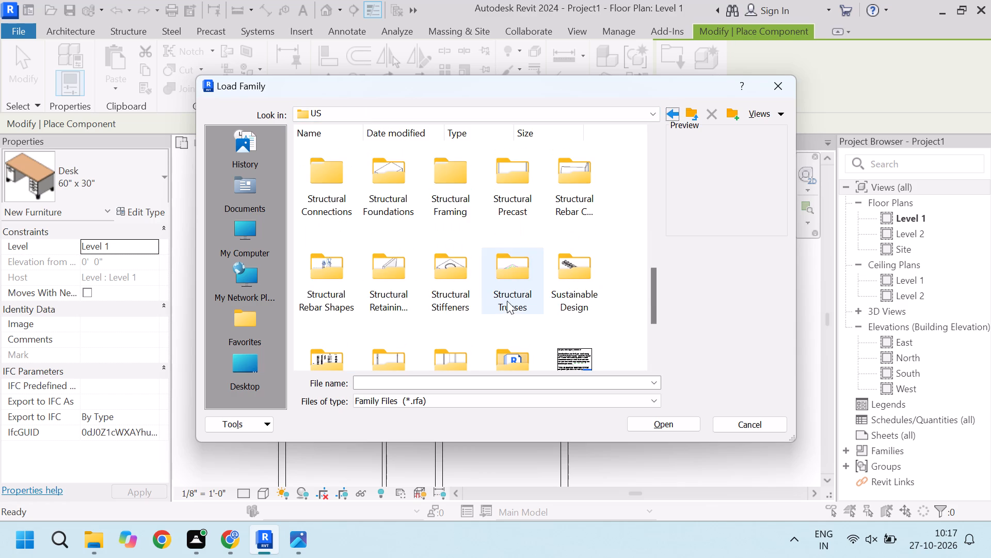
{"action": "left_click", "coordinate": [525, 286]}
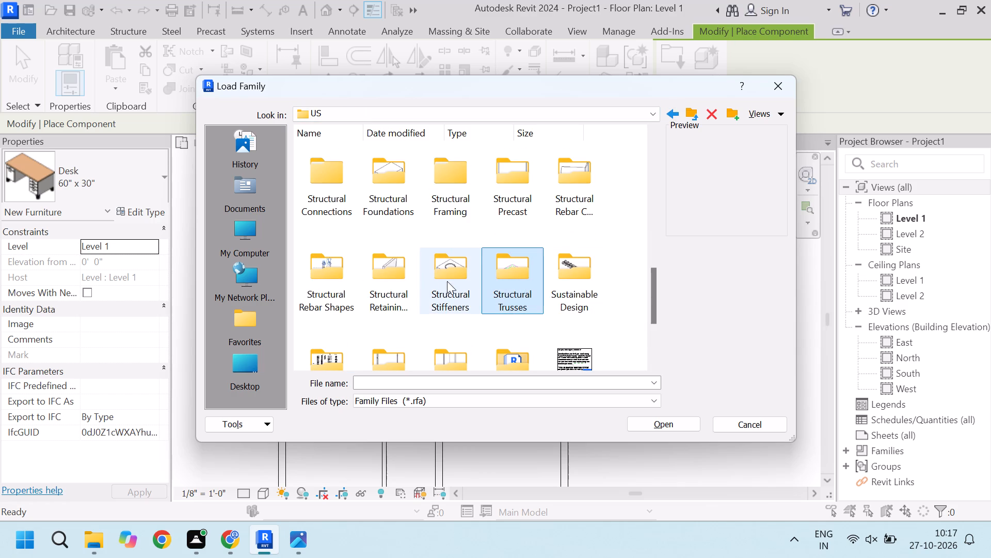
{"action": "left_click", "coordinate": [452, 283]}
{"action": "left_click", "coordinate": [357, 276]}
{"action": "left_click", "coordinate": [409, 192]}
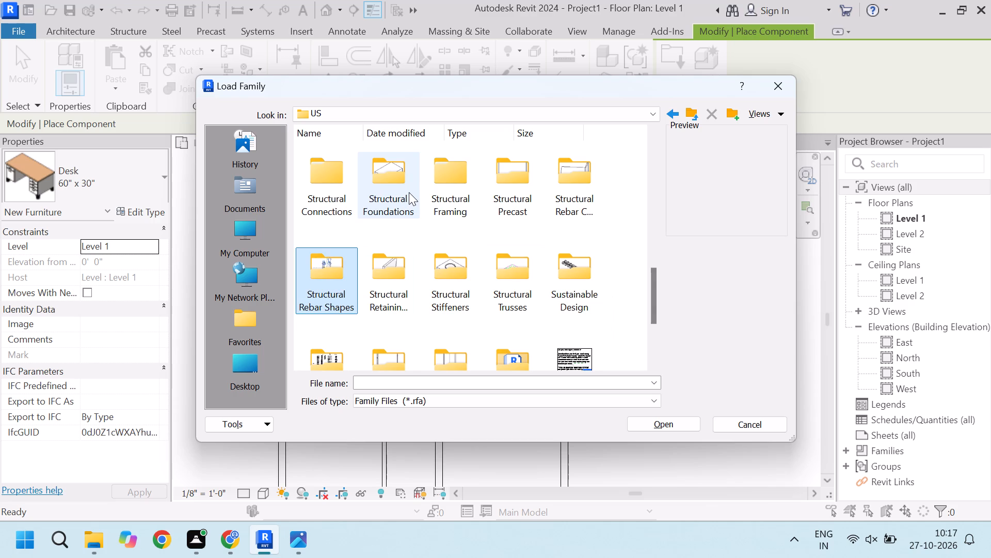
{"action": "scroll", "coordinate": [517, 250], "scroll_direction": "up", "scroll_amount": 15}
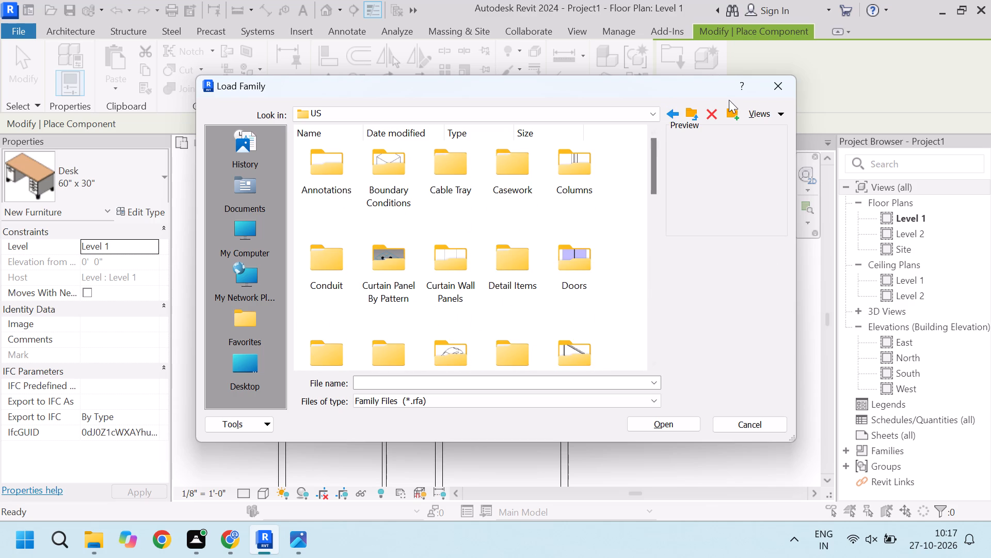
{"action": "left_click", "coordinate": [782, 89]}
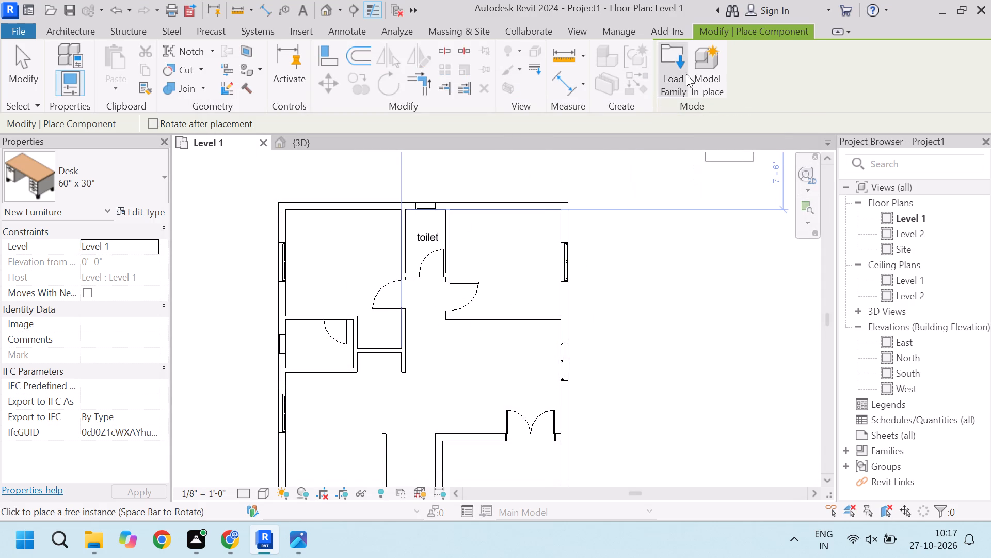
{"action": "key", "text": "Escape"}
{"action": "key", "text": "Escape"}
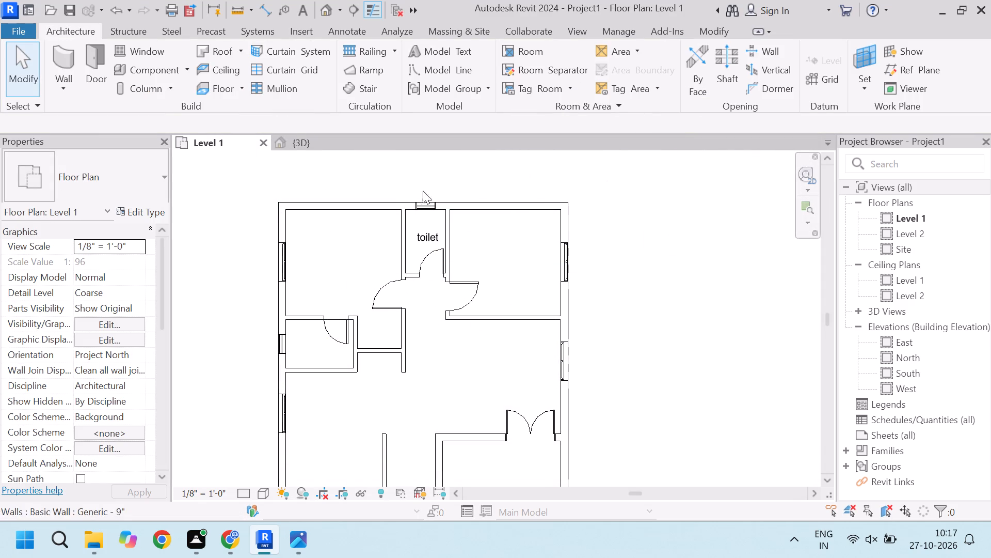
Restart component placement and load the Bed (1) family from the Downloads folder.
{"action": "left_click", "coordinate": [154, 61]}
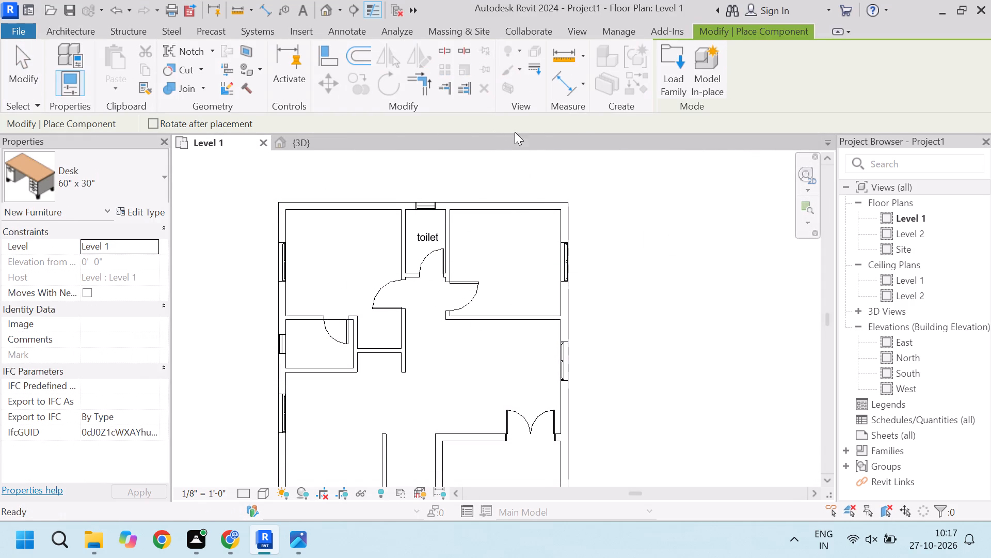
{"action": "left_click", "coordinate": [665, 88]}
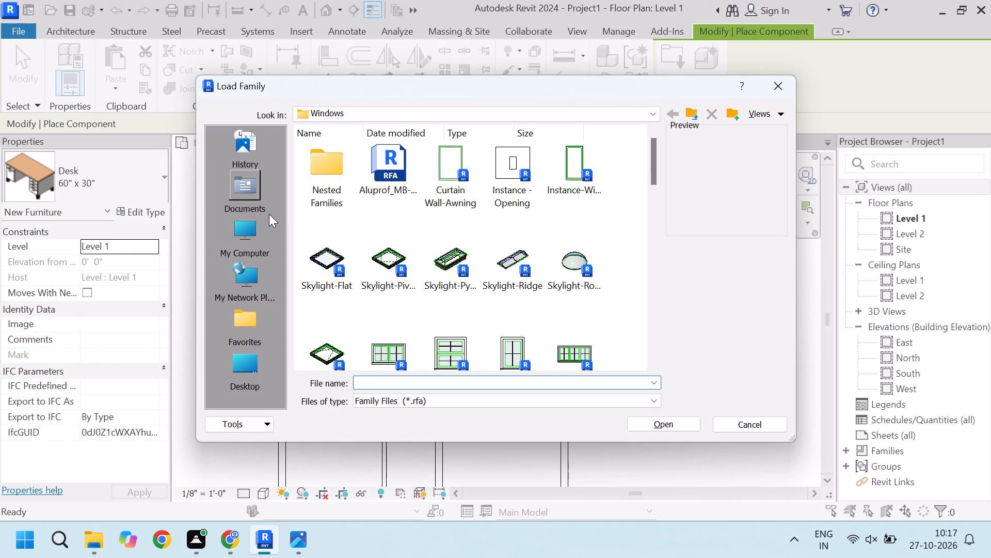
{"action": "scroll", "coordinate": [247, 240], "scroll_direction": "down", "scroll_amount": 5}
{"action": "scroll", "coordinate": [245, 245], "scroll_direction": "up", "scroll_amount": 1}
{"action": "left_click", "coordinate": [371, 107]}
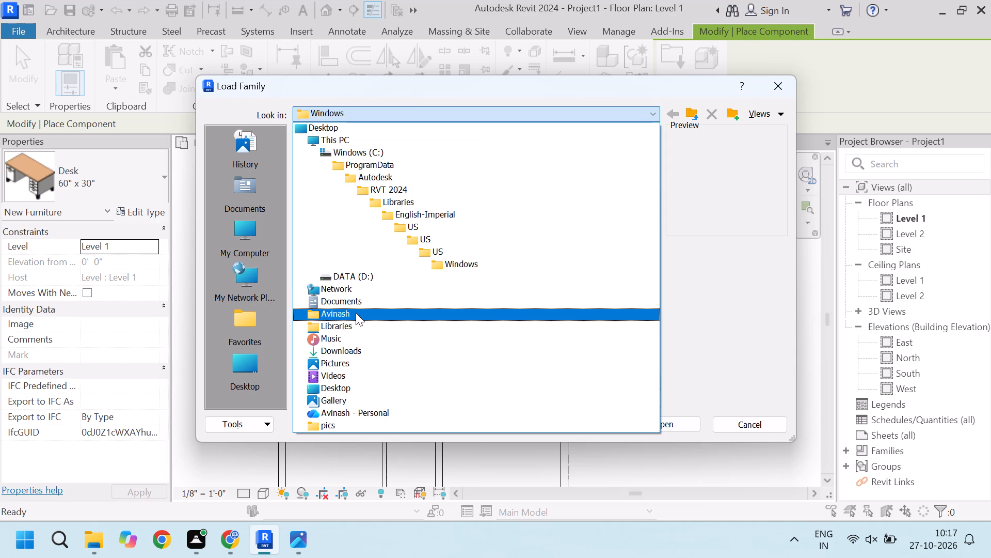
{"action": "left_click", "coordinate": [367, 352]}
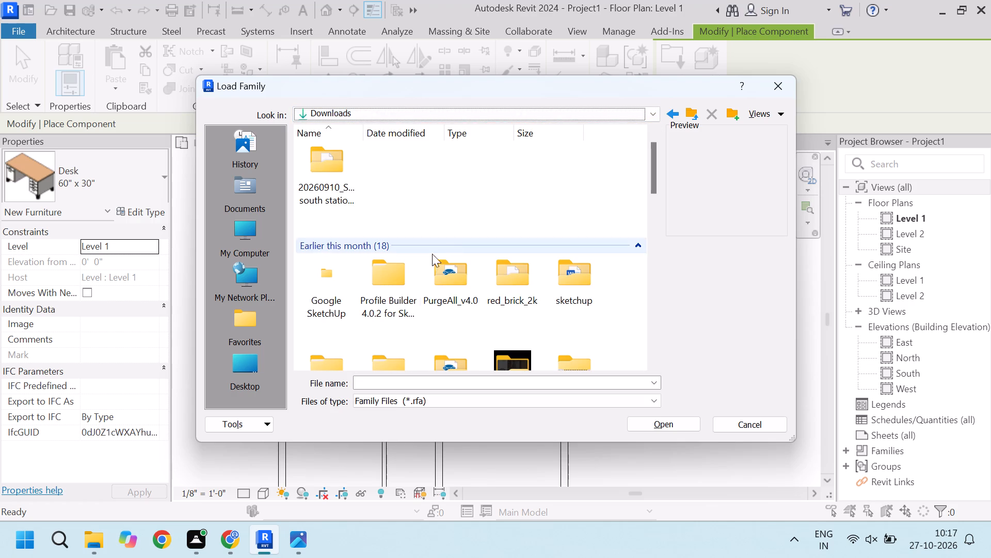
{"action": "scroll", "coordinate": [412, 277], "scroll_direction": "down", "scroll_amount": 3}
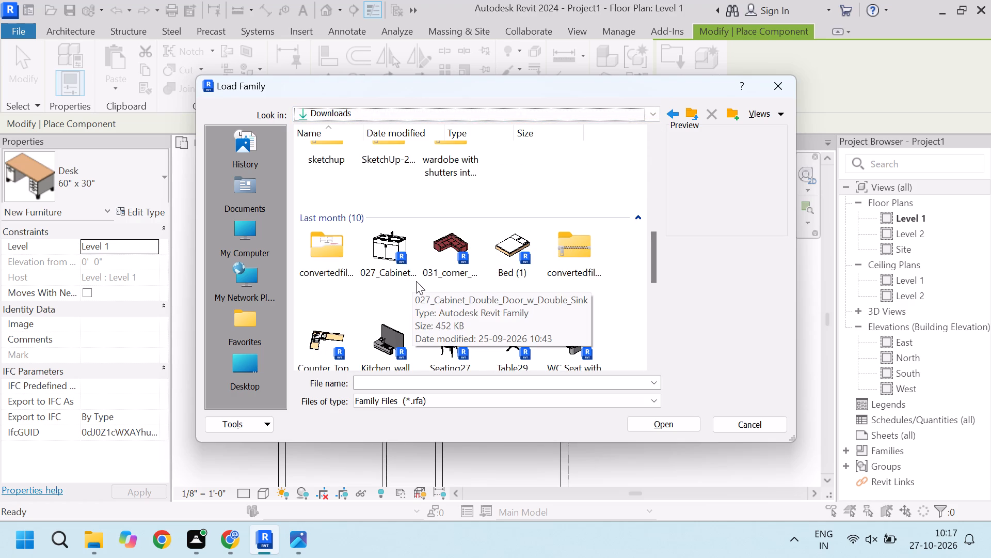
{"action": "scroll", "coordinate": [460, 288], "scroll_direction": "down", "scroll_amount": 1}
{"action": "scroll", "coordinate": [460, 286], "scroll_direction": "up", "scroll_amount": 1}
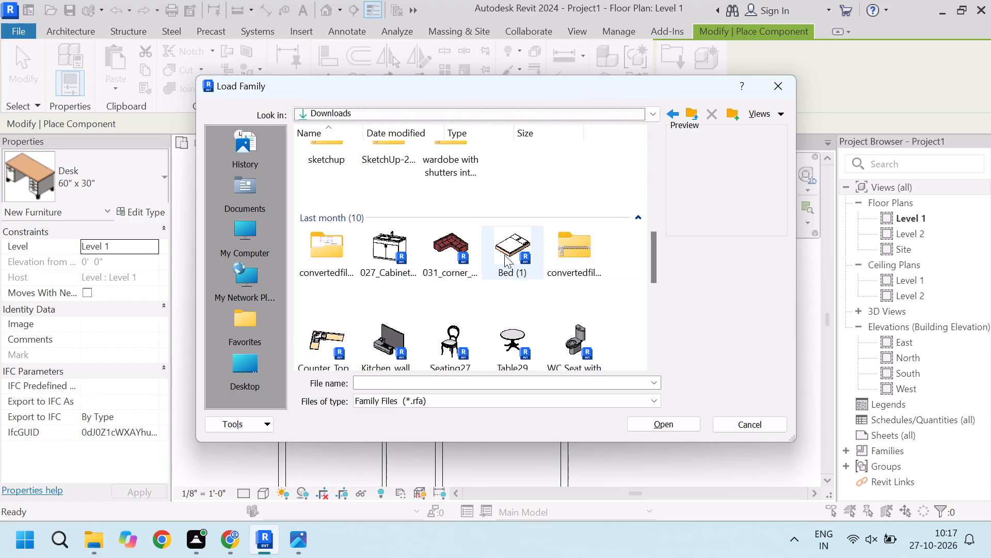
{"action": "left_click", "coordinate": [509, 251]}
{"action": "left_click", "coordinate": [648, 427]}
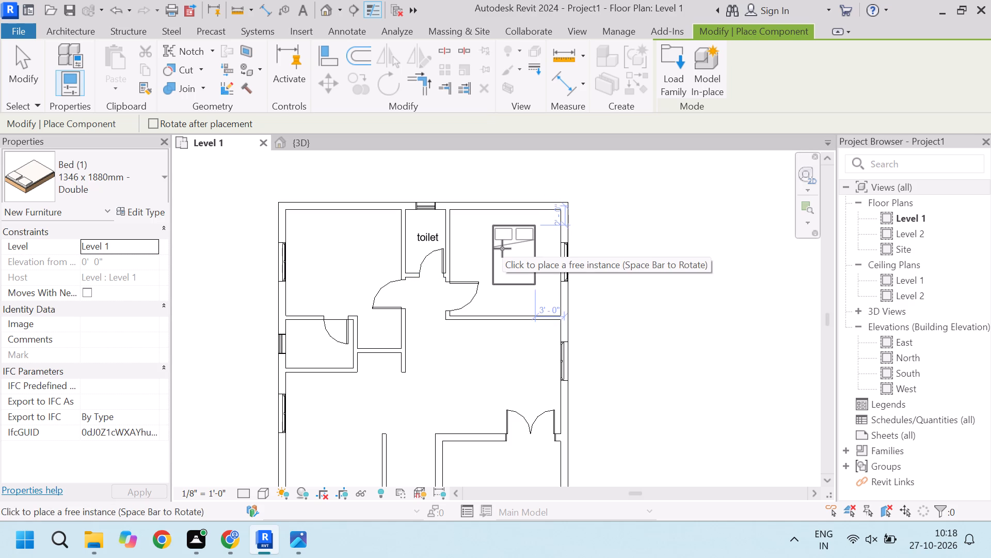
Place 1346 x 1880mm double beds in the northeast and northwest rooms, about 3'-0" and 5'-2 1/2" from each room's east wall.
{"action": "left_click", "coordinate": [502, 249]}
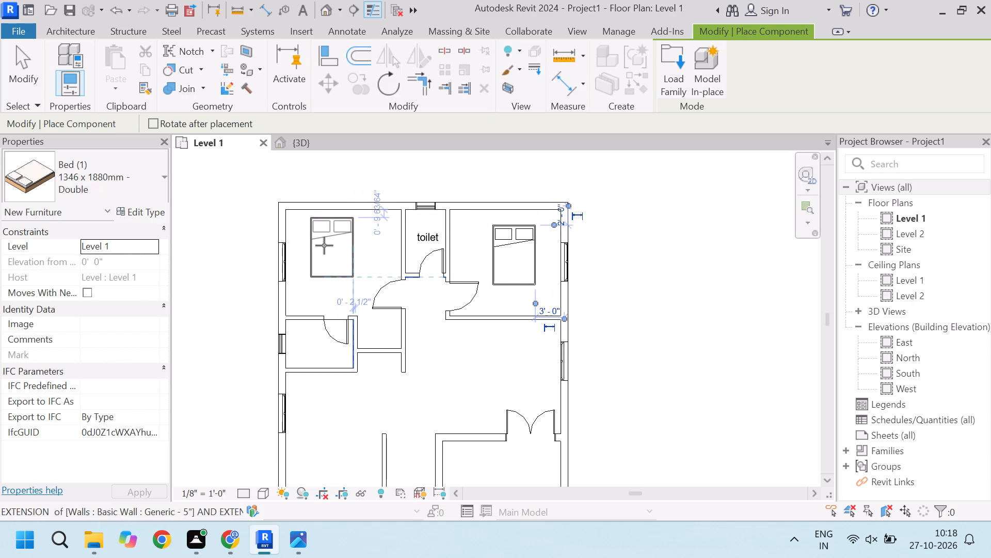
{"action": "left_click", "coordinate": [323, 249]}
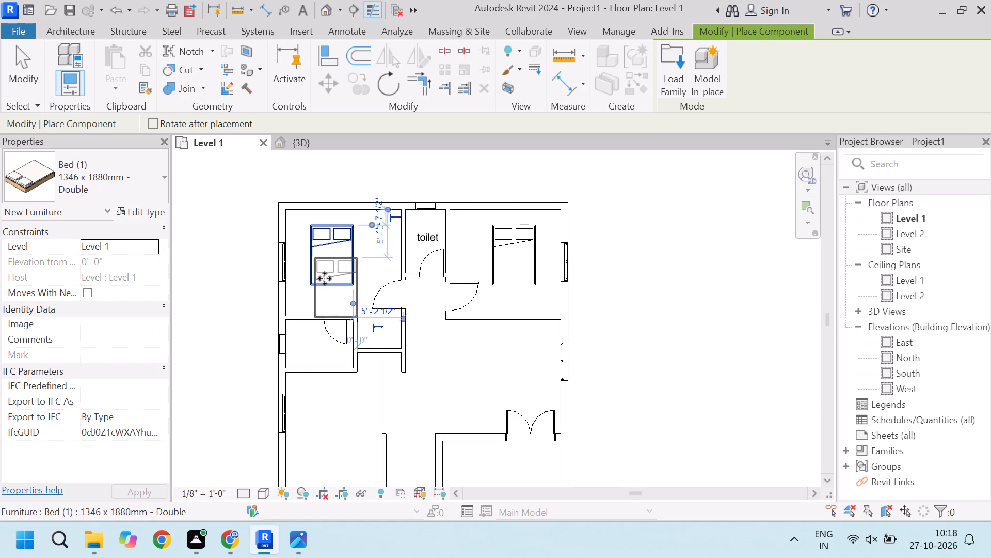
{"action": "key", "text": "Escape"}
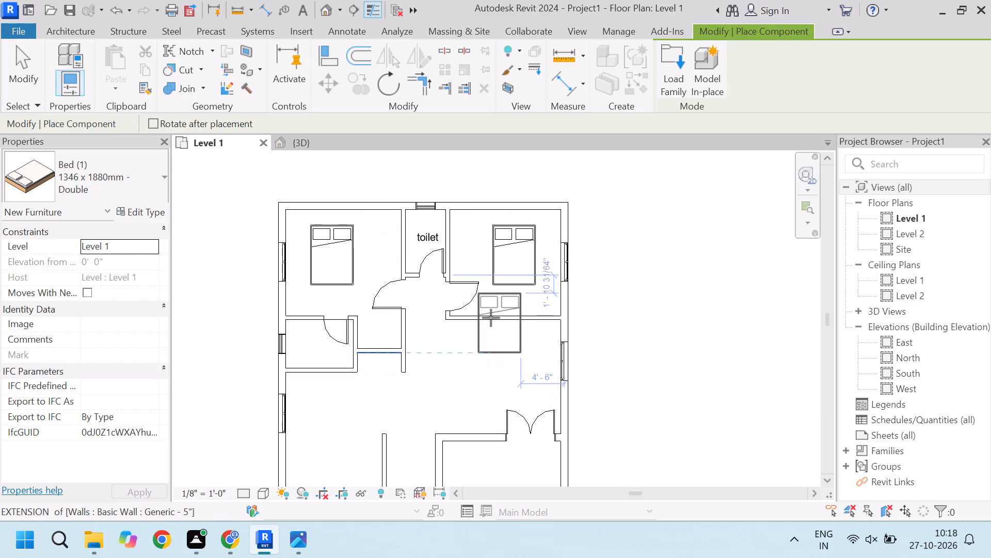
{"action": "key", "text": "Escape"}
Rotate the northeast room's bed 90° clockwise so its head faces the east wall.
{"action": "left_click", "coordinate": [515, 256]}
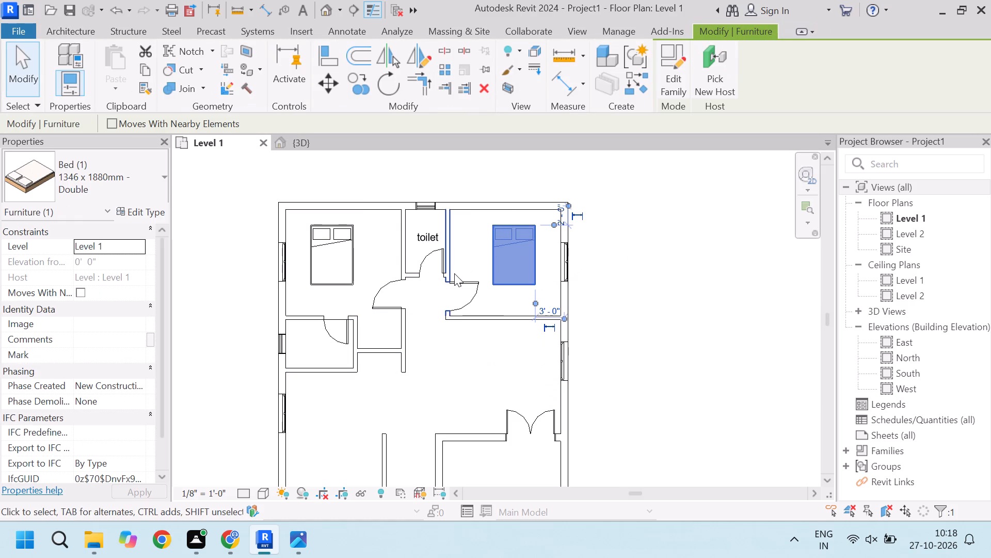
{"action": "key", "text": "r"}
{"action": "key", "text": "o"}
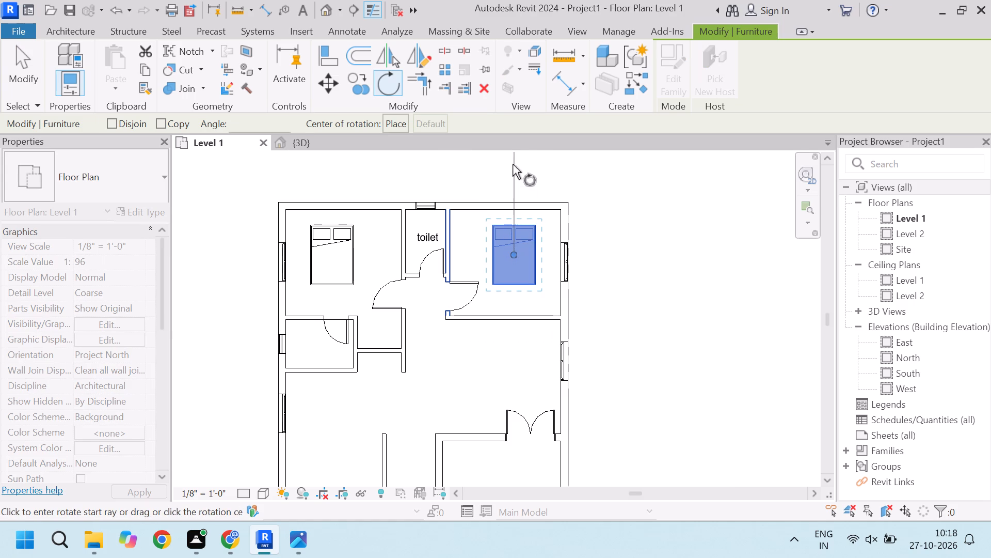
{"action": "left_click", "coordinate": [513, 164]}
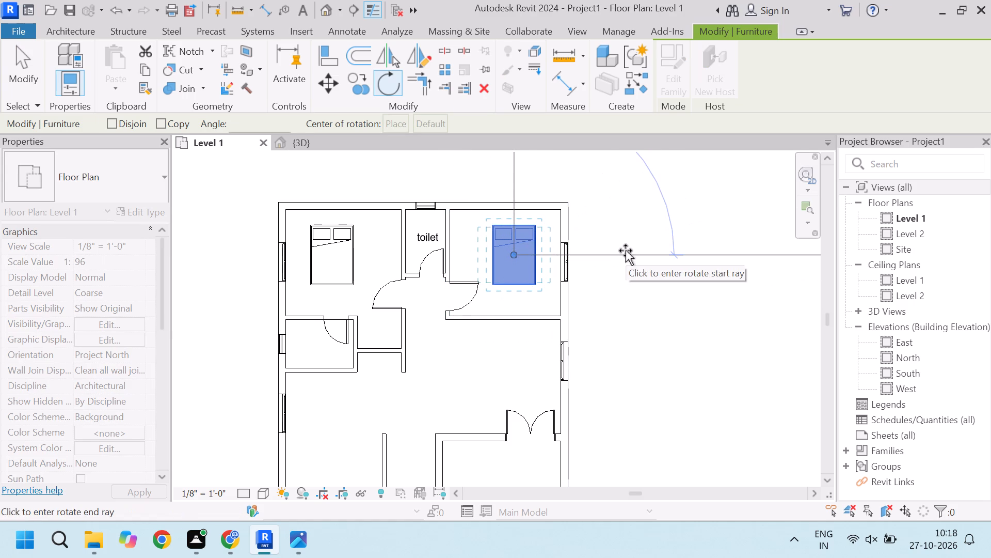
{"action": "left_click", "coordinate": [626, 251]}
{"action": "key", "text": "Escape"}
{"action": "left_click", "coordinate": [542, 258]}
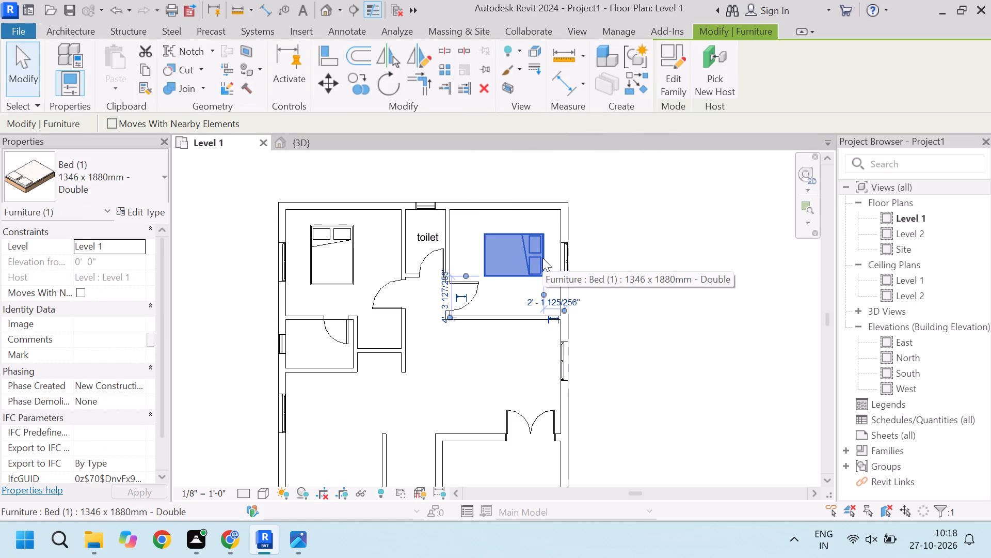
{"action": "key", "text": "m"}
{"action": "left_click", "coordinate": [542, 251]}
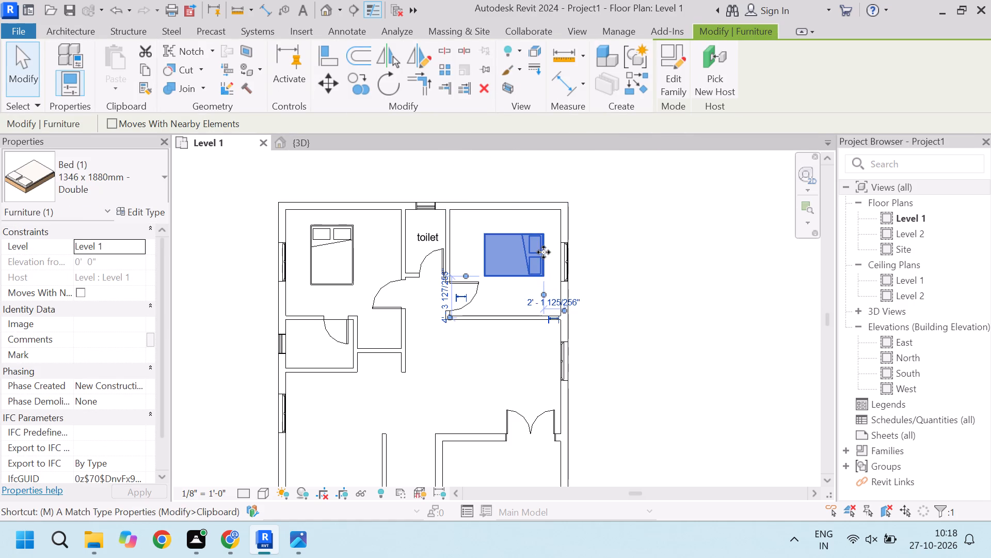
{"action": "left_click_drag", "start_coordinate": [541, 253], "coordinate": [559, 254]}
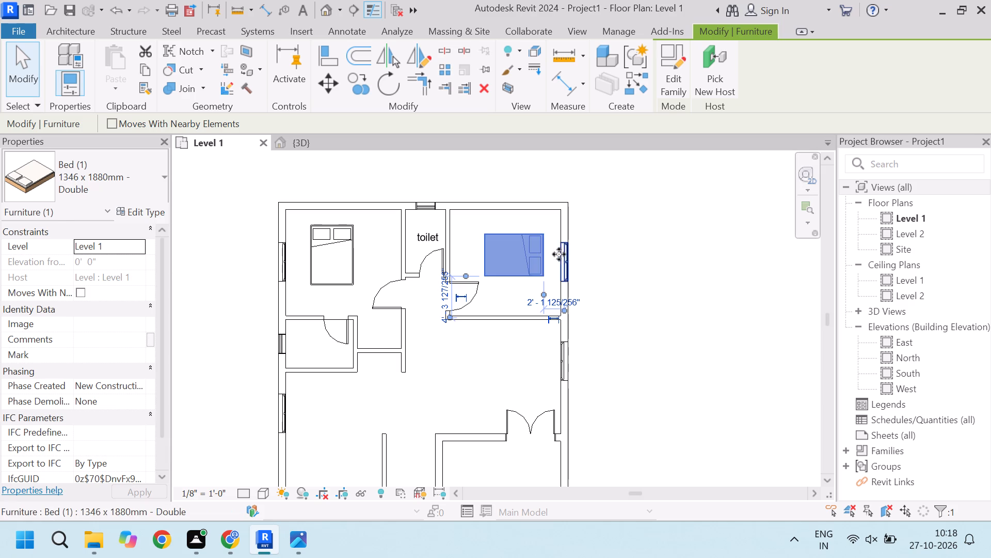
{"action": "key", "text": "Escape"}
Move the northeast room's bed so its head sits against the inner face of the east wall at the window.
{"action": "left_click", "coordinate": [532, 269]}
{"action": "type", "text": "mv"}
{"action": "scroll", "coordinate": [548, 274], "scroll_direction": "up", "scroll_amount": 15}
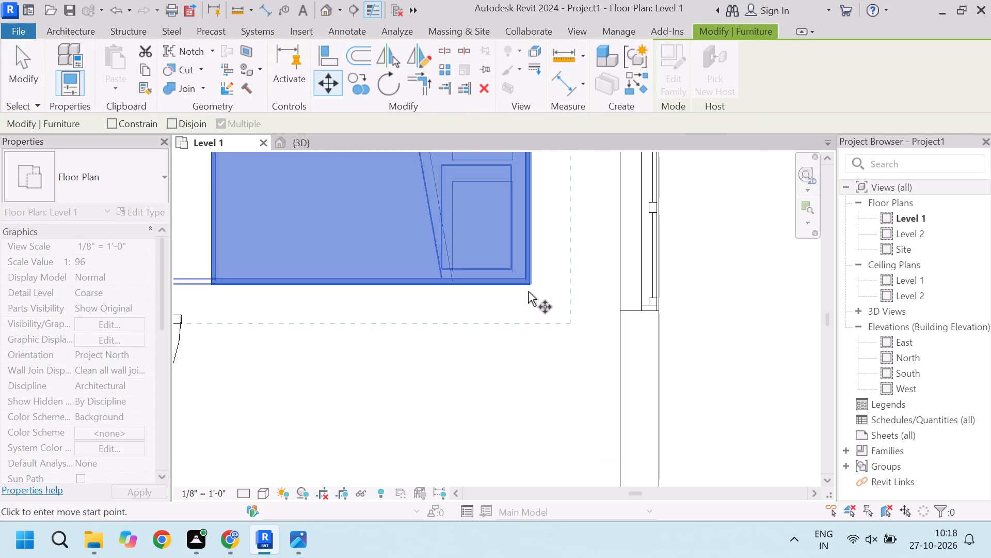
{"action": "scroll", "coordinate": [528, 291], "scroll_direction": "up", "scroll_amount": 1}
{"action": "left_click", "coordinate": [537, 283]}
{"action": "scroll", "coordinate": [553, 318], "scroll_direction": "down", "scroll_amount": 12}
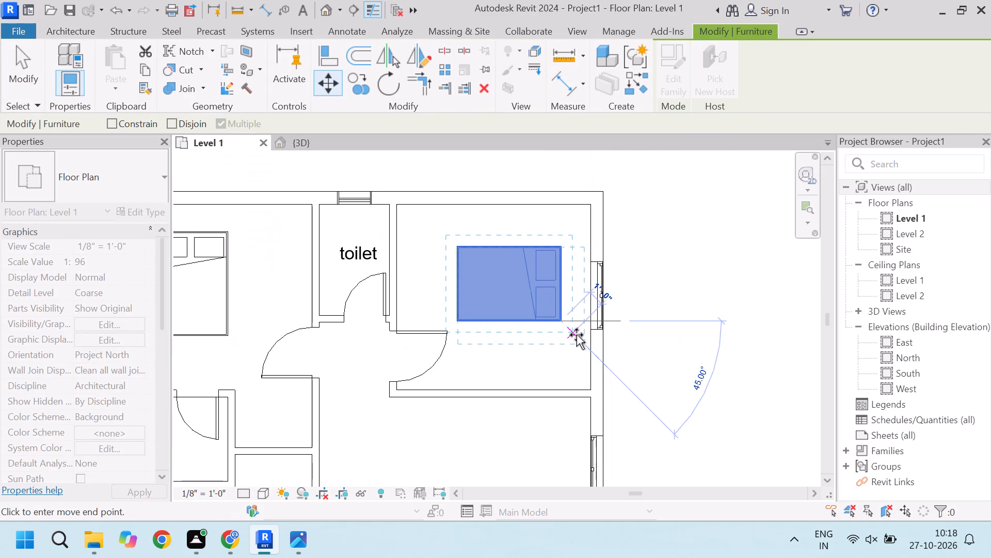
{"action": "left_click", "coordinate": [583, 338]}
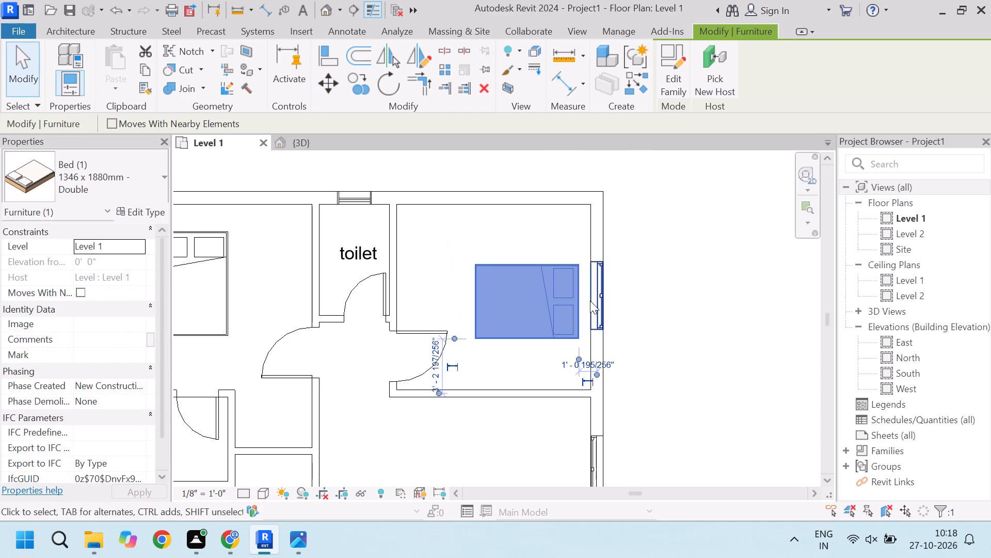
{"action": "scroll", "coordinate": [590, 301], "scroll_direction": "up", "scroll_amount": 4}
{"action": "left_click_drag", "start_coordinate": [568, 366], "coordinate": [587, 355]}
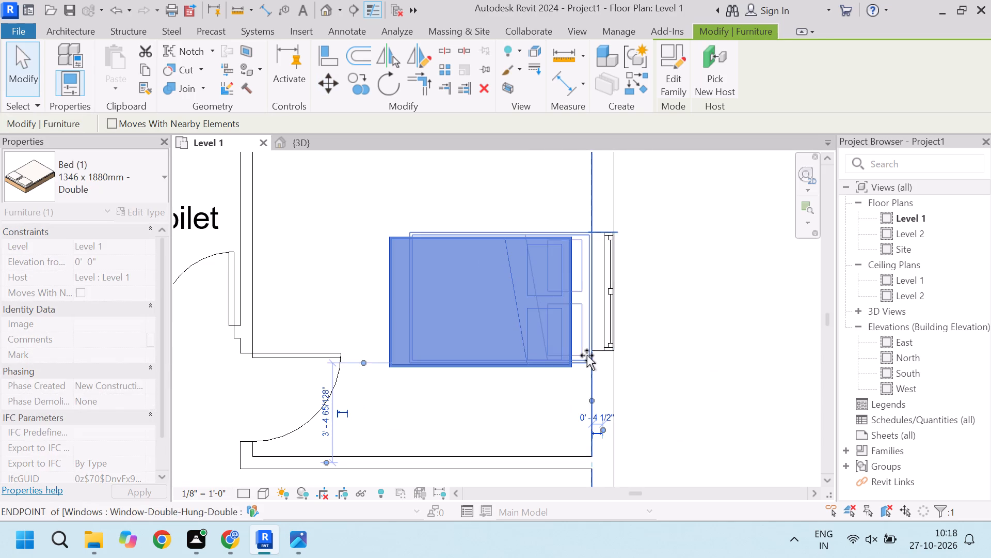
Reposition the northeast room's bed at the window, leaving a small gap between its head and the east wall.
{"action": "left_click_drag", "start_coordinate": [587, 355], "coordinate": [581, 353]}
{"action": "key", "text": "Escape"}
{"action": "scroll", "coordinate": [684, 346], "scroll_direction": "down", "scroll_amount": 2}
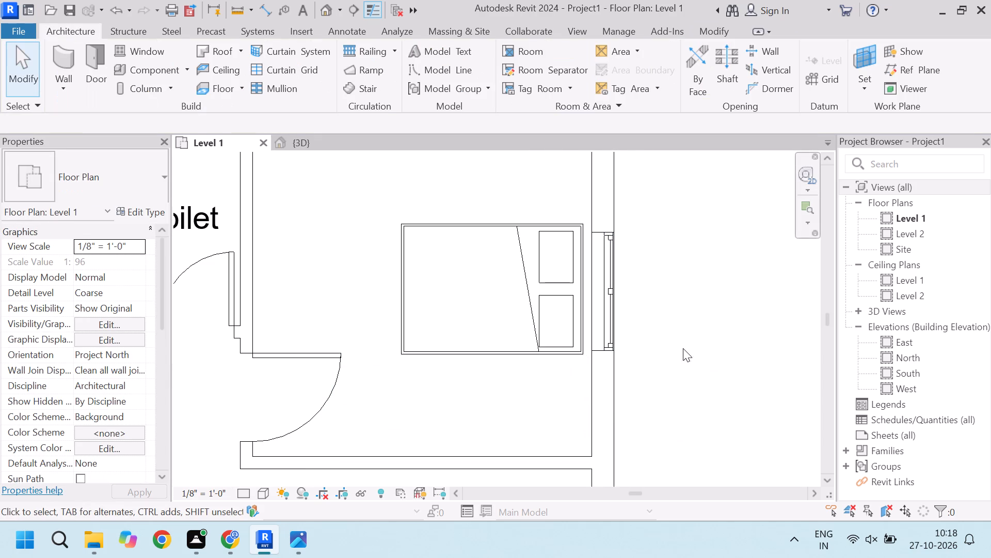
{"action": "scroll", "coordinate": [683, 348], "scroll_direction": "down", "scroll_amount": 8}
Rotate the northwest room's bed about 90° counterclockwise so its head faces the west wall.
{"action": "scroll", "coordinate": [477, 304], "scroll_direction": "up", "scroll_amount": 4}
{"action": "left_click", "coordinate": [479, 328]}
{"action": "scroll", "coordinate": [470, 327], "scroll_direction": "up", "scroll_amount": 4}
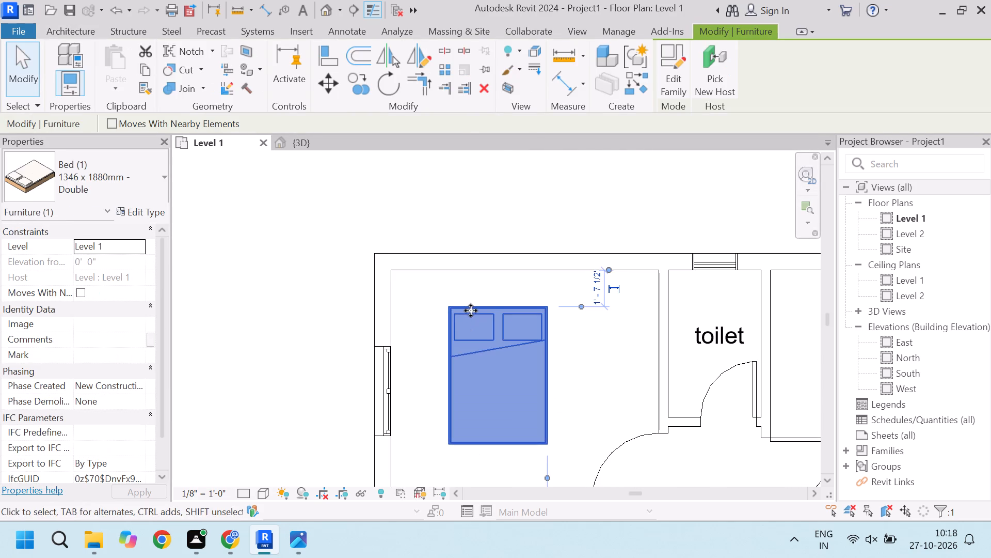
{"action": "scroll", "coordinate": [469, 327], "scroll_direction": "down", "scroll_amount": 4}
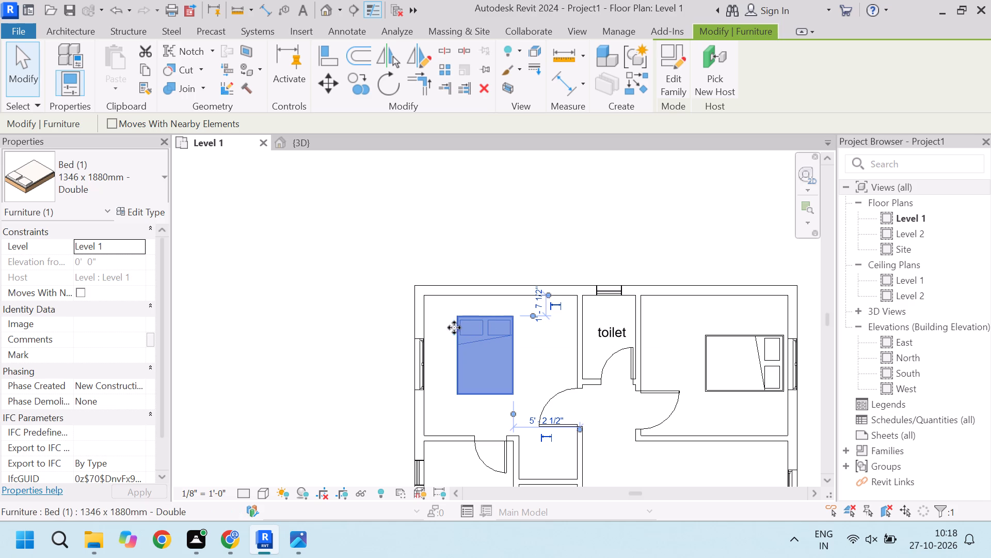
{"action": "left_click", "coordinate": [461, 321]}
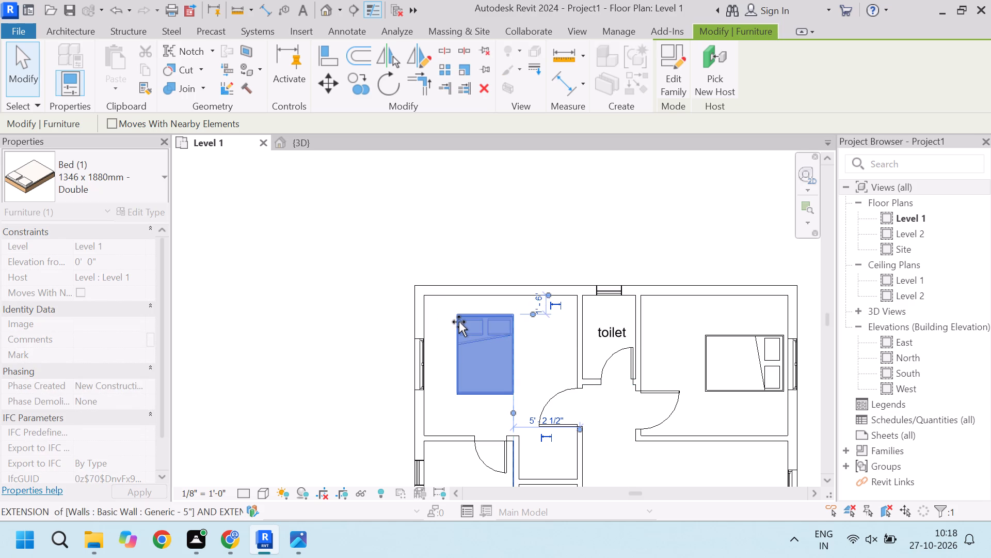
{"action": "type", "text": "ro"}
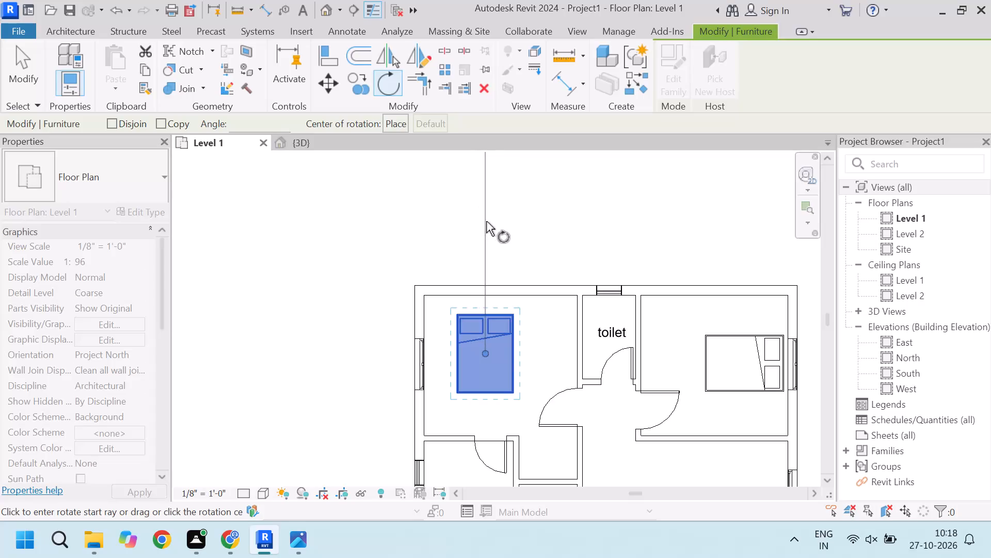
{"action": "left_click", "coordinate": [487, 221]}
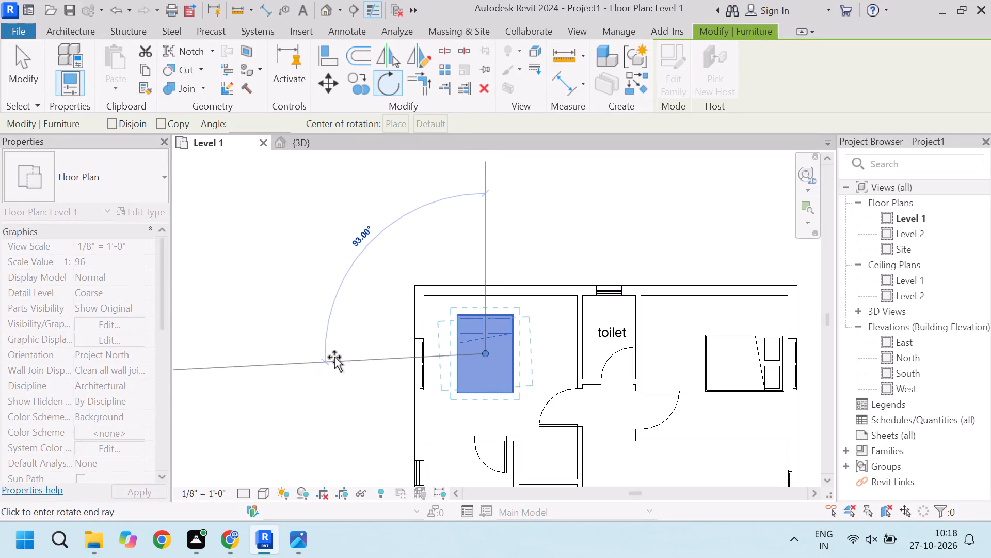
{"action": "left_click", "coordinate": [334, 357]}
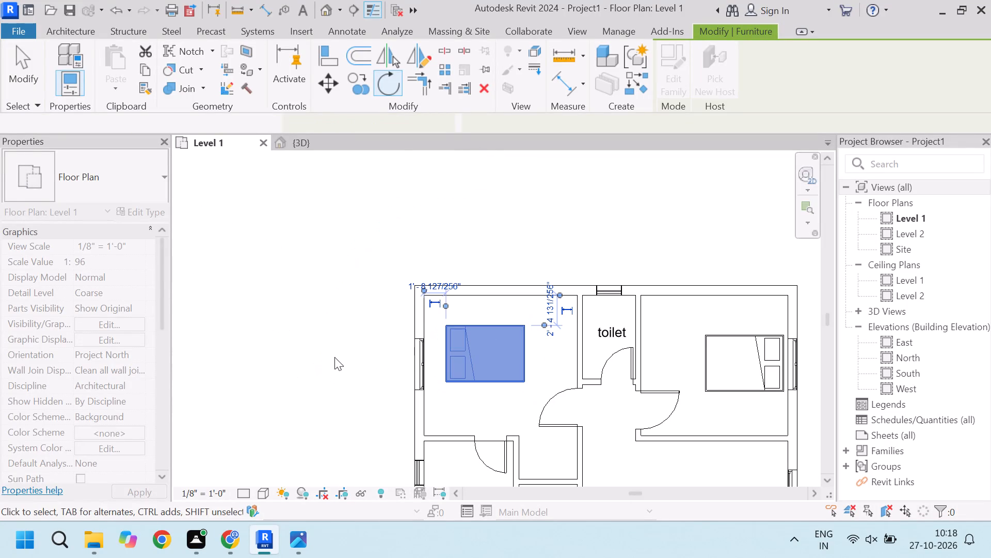
Move the northwest room's bed to the west window, about 5" from the west wall and 3'-2" from the north wall.
{"action": "left_click_drag", "start_coordinate": [446, 360], "coordinate": [439, 370]}
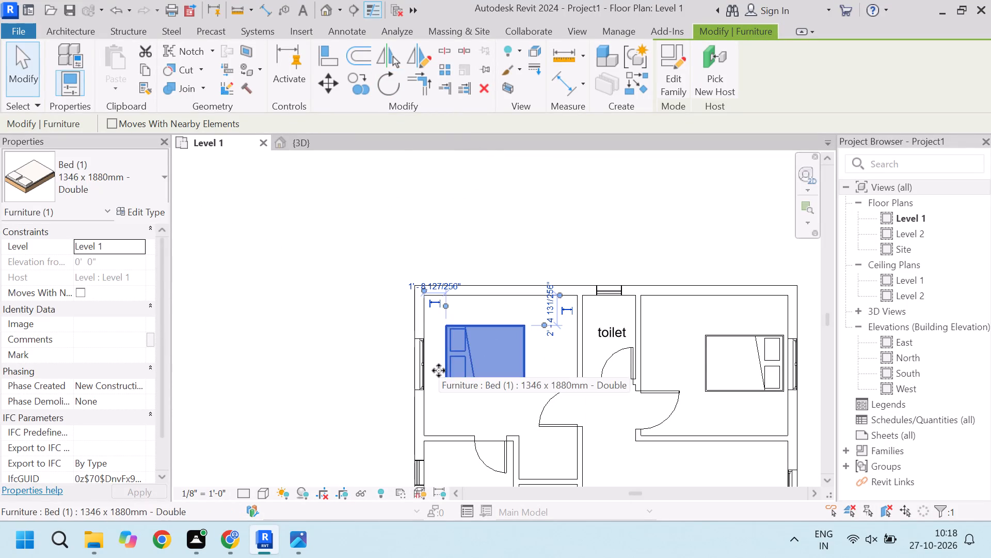
{"action": "left_click_drag", "start_coordinate": [439, 370], "coordinate": [435, 367]}
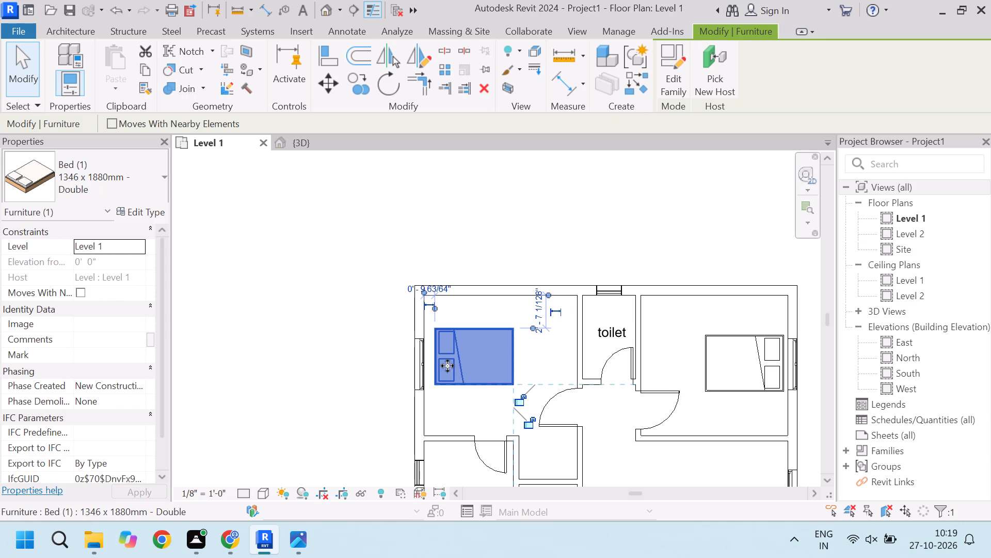
{"action": "scroll", "coordinate": [442, 363], "scroll_direction": "up", "scroll_amount": 10}
{"action": "left_click_drag", "start_coordinate": [426, 345], "coordinate": [417, 374]}
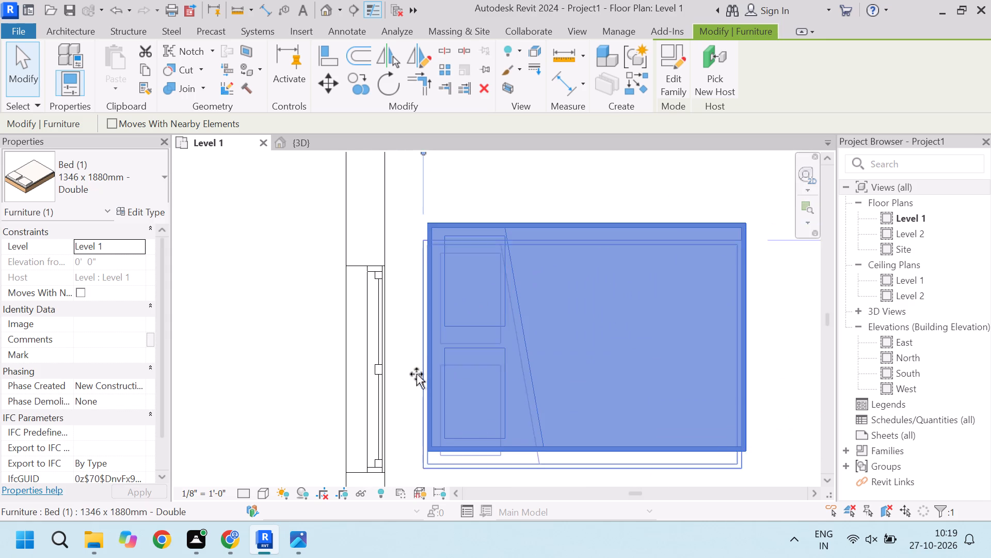
{"action": "left_click_drag", "start_coordinate": [417, 374], "coordinate": [404, 376]}
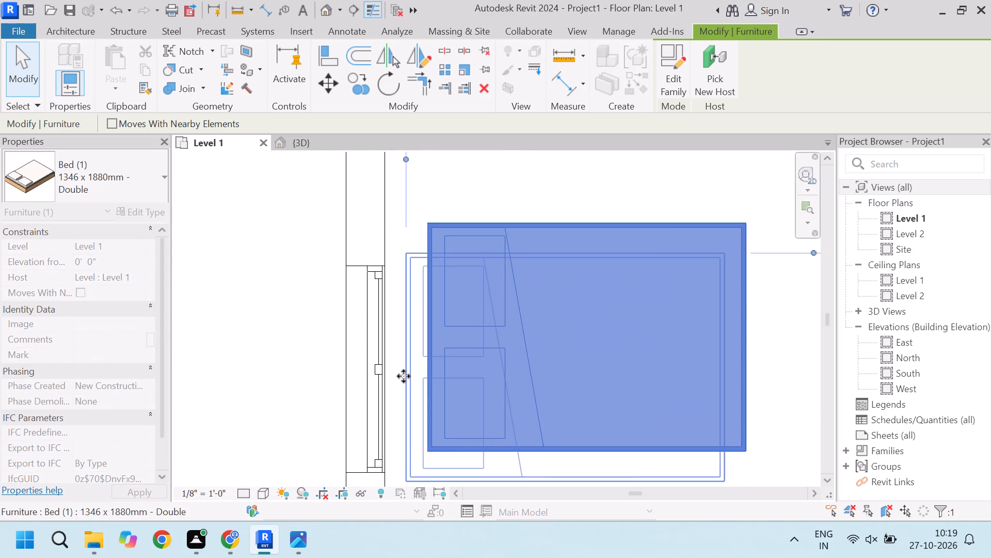
{"action": "key", "text": "Escape"}
{"action": "scroll", "coordinate": [440, 302], "scroll_direction": "down", "scroll_amount": 17}
{"action": "scroll", "coordinate": [467, 305], "scroll_direction": "up", "scroll_amount": 5}
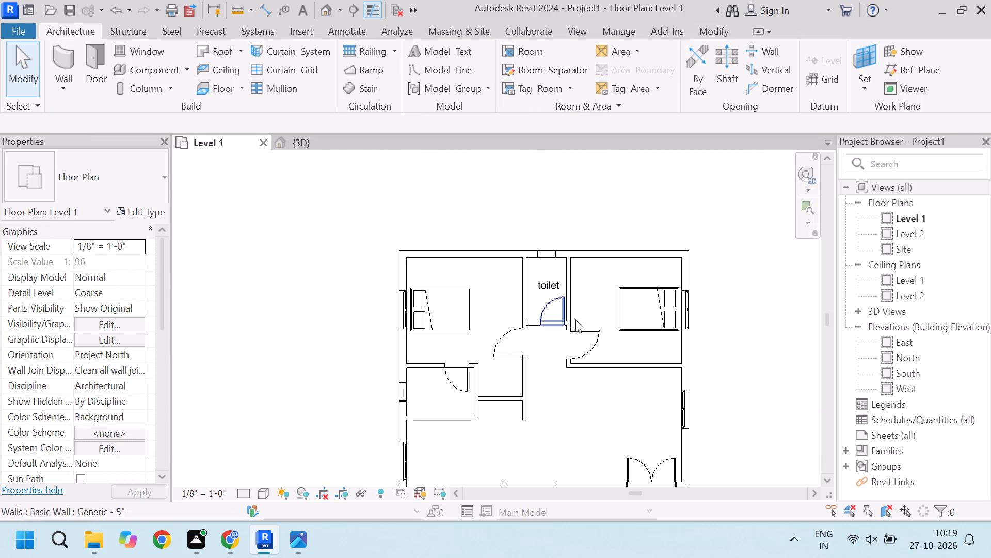
Adjust the northeast room's bed to line up with the east window and sit closer to the wall's inner face.
{"action": "scroll", "coordinate": [652, 300], "scroll_direction": "up", "scroll_amount": 3}
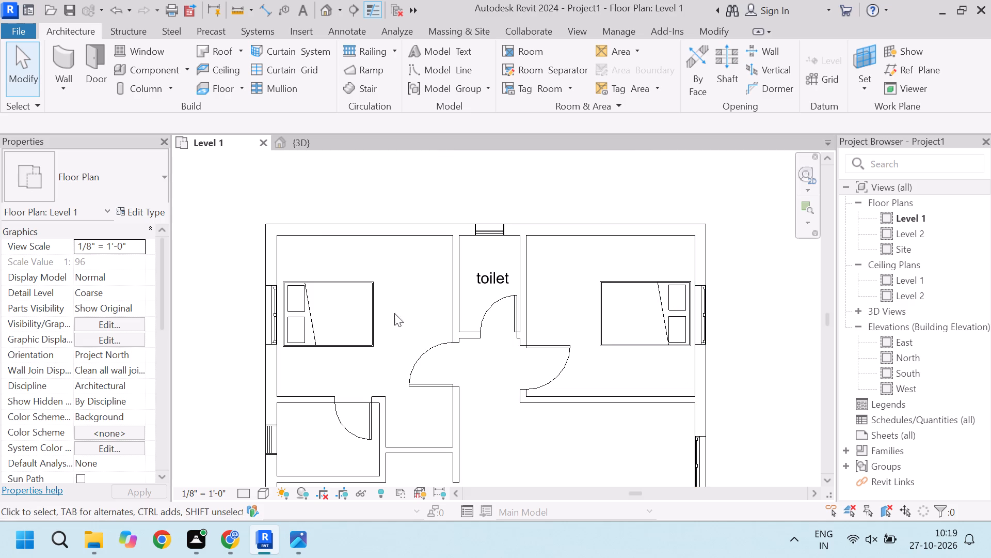
{"action": "scroll", "coordinate": [676, 322], "scroll_direction": "up", "scroll_amount": 4}
{"action": "left_click", "coordinate": [691, 330]}
{"action": "scroll", "coordinate": [693, 339], "scroll_direction": "up", "scroll_amount": 5}
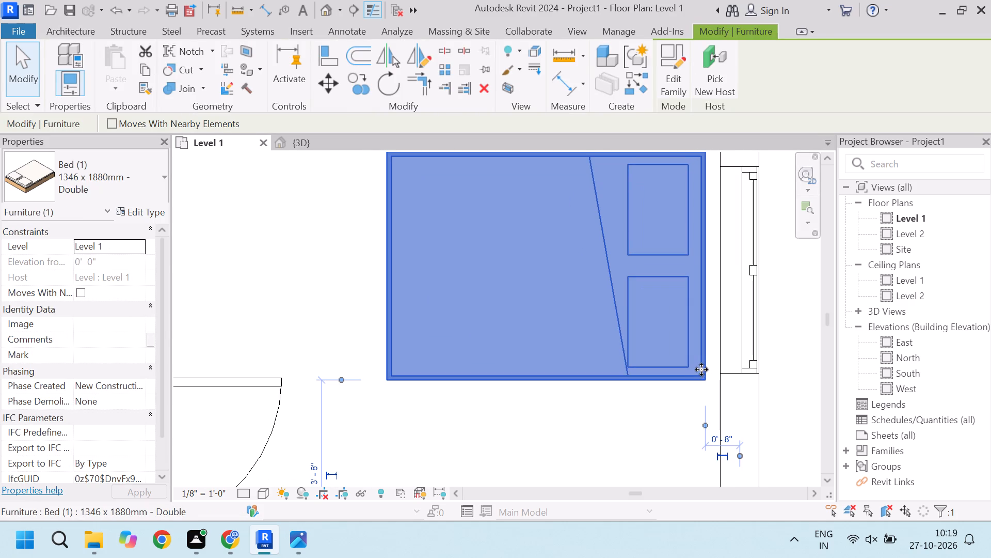
{"action": "left_click_drag", "start_coordinate": [701, 369], "coordinate": [698, 394]}
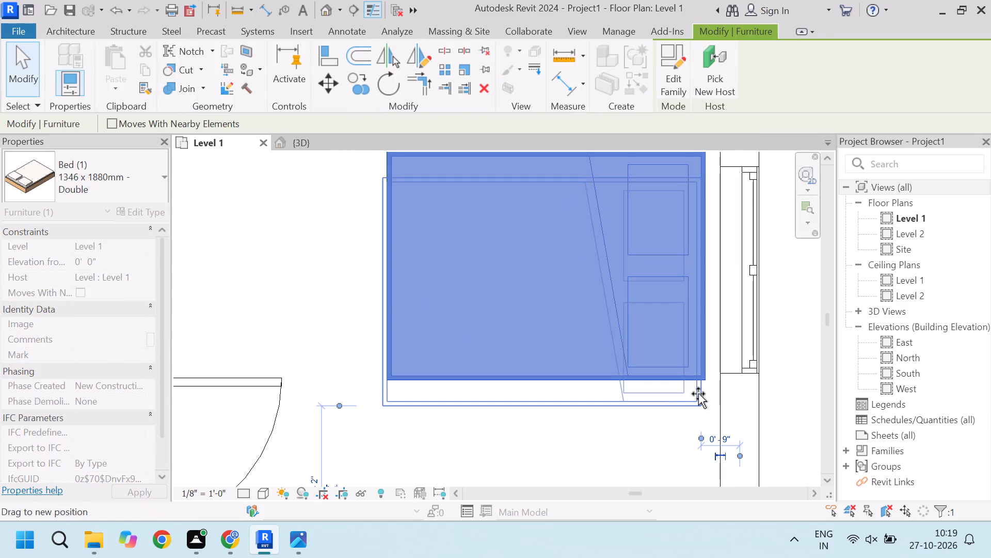
{"action": "left_click_drag", "start_coordinate": [698, 394], "coordinate": [698, 378]}
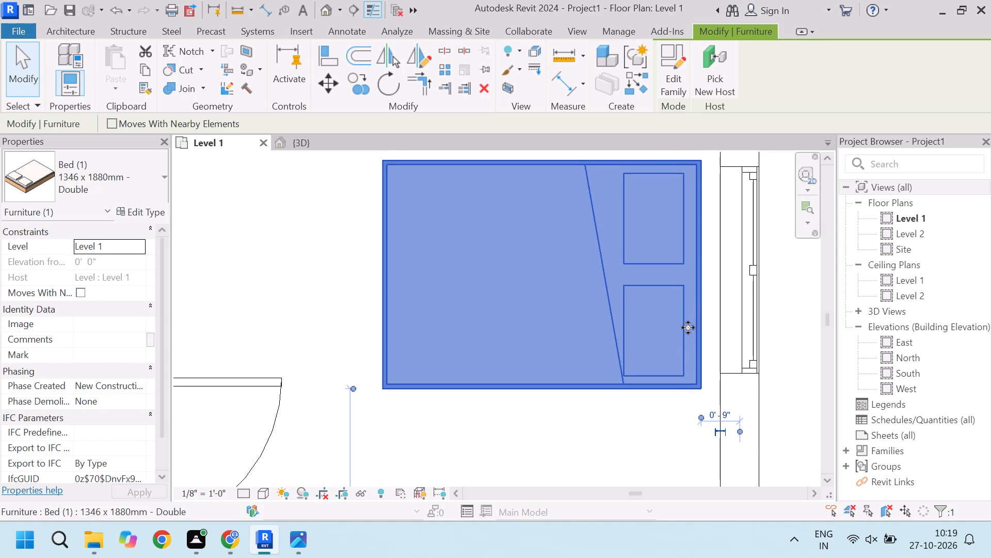
{"action": "left_click_drag", "start_coordinate": [696, 280], "coordinate": [715, 280]}
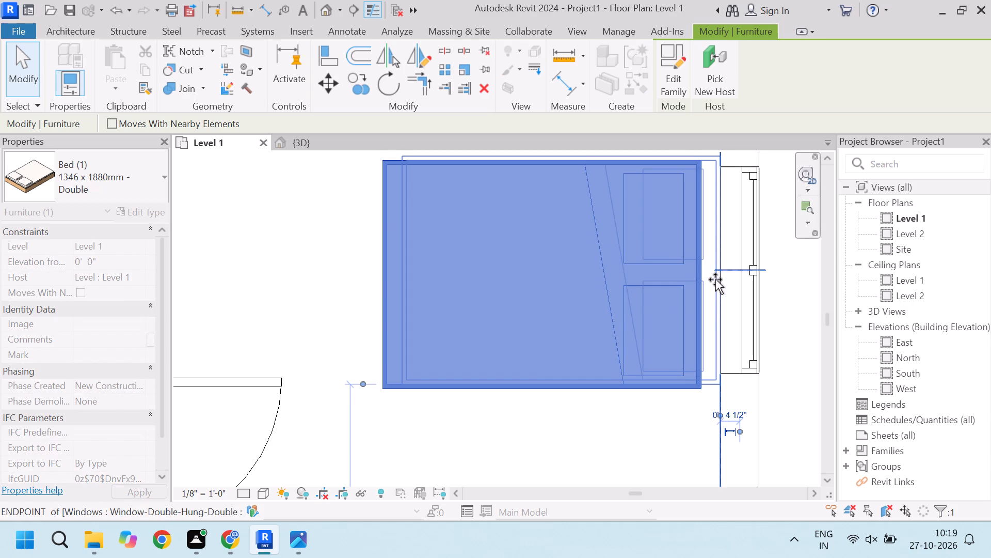
{"action": "left_click_drag", "start_coordinate": [715, 280], "coordinate": [708, 280]}
{"action": "key", "text": "Escape"}
{"action": "scroll", "coordinate": [646, 350], "scroll_direction": "down", "scroll_amount": 9}
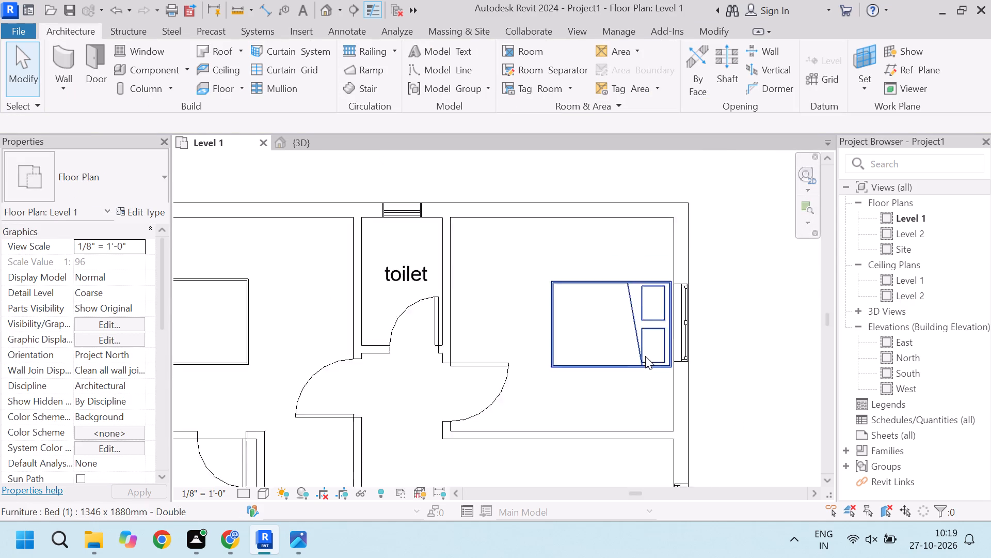
Move the northwest room's bed closer to the inner face of the west wall, keeping it aligned with the window.
{"action": "scroll", "coordinate": [645, 356], "scroll_direction": "down", "scroll_amount": 3}
{"action": "scroll", "coordinate": [391, 305], "scroll_direction": "up", "scroll_amount": 7}
{"action": "left_click", "coordinate": [401, 350]}
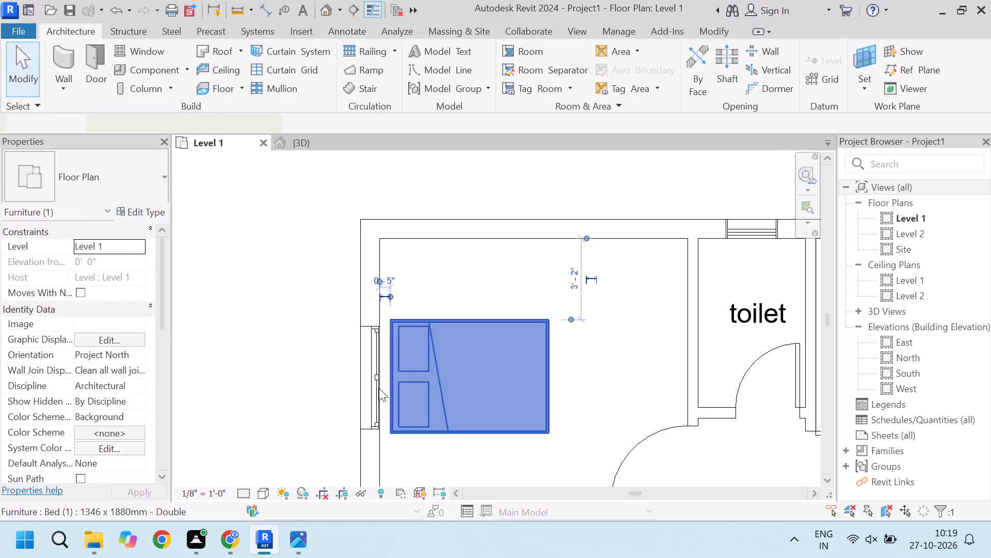
{"action": "scroll", "coordinate": [379, 392], "scroll_direction": "up", "scroll_amount": 5}
{"action": "left_click_drag", "start_coordinate": [404, 369], "coordinate": [377, 369]}
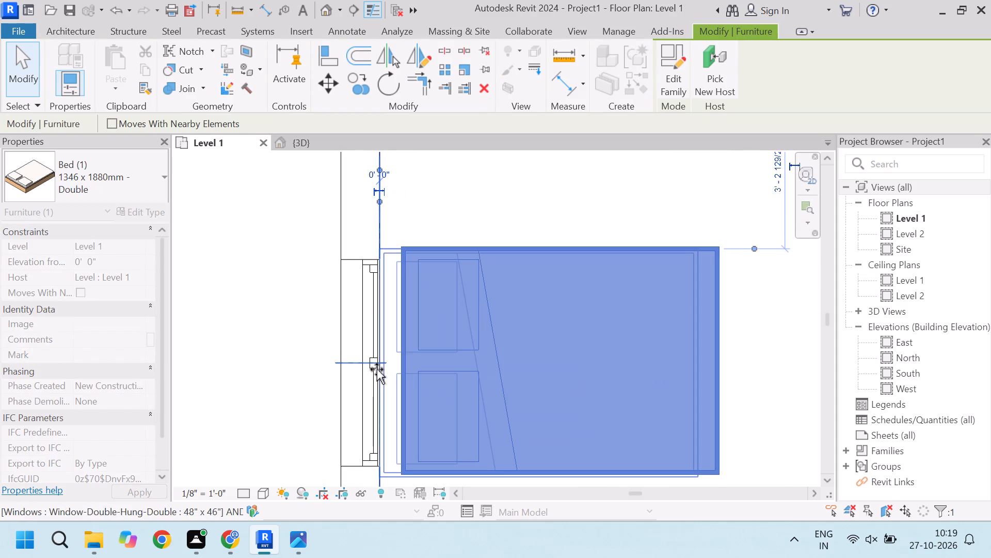
{"action": "left_click_drag", "start_coordinate": [377, 369], "coordinate": [394, 369]}
{"action": "key", "text": "Escape"}
{"action": "scroll", "coordinate": [634, 361], "scroll_direction": "down", "scroll_amount": 6}
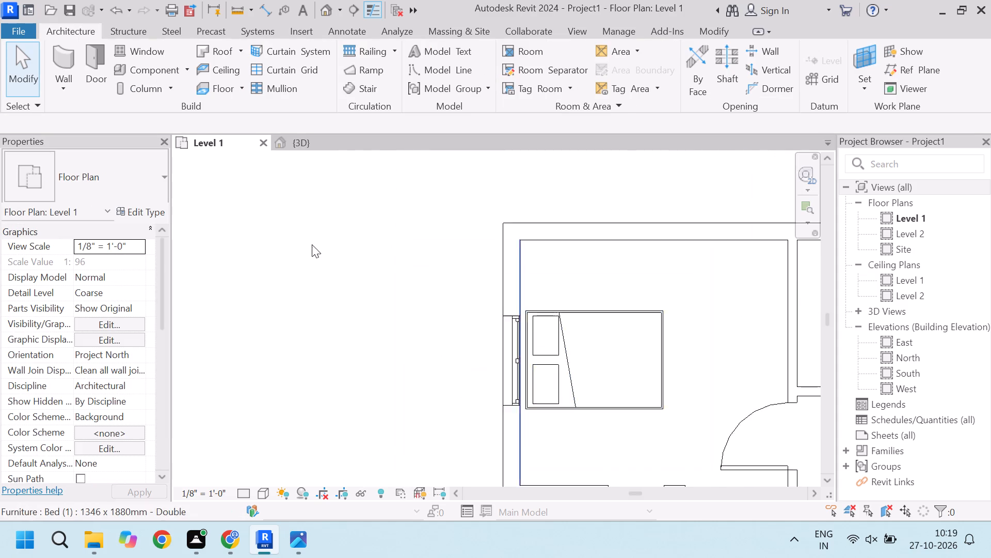
Inspect the house's walls, openings and furnished bedrooms in the 3D view and return to the Level 1 floor plan.
{"action": "scroll", "coordinate": [279, 236], "scroll_direction": "down", "scroll_amount": 10}
{"action": "scroll", "coordinate": [583, 336], "scroll_direction": "up", "scroll_amount": 4}
{"action": "scroll", "coordinate": [513, 329], "scroll_direction": "down", "scroll_amount": 4}
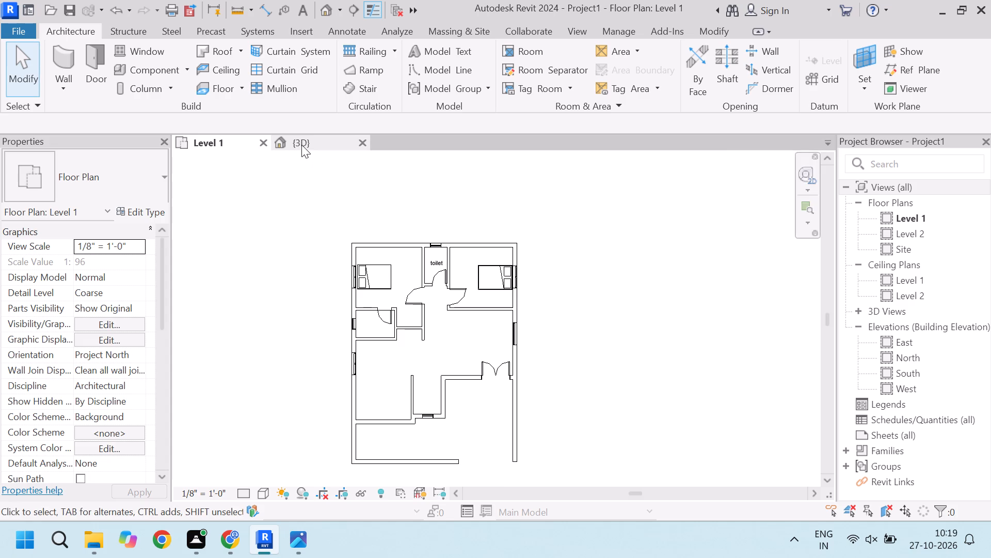
{"action": "left_click", "coordinate": [301, 145]}
{"action": "scroll", "coordinate": [493, 319], "scroll_direction": "down", "scroll_amount": 3}
{"action": "scroll", "coordinate": [485, 327], "scroll_direction": "up", "scroll_amount": 7}
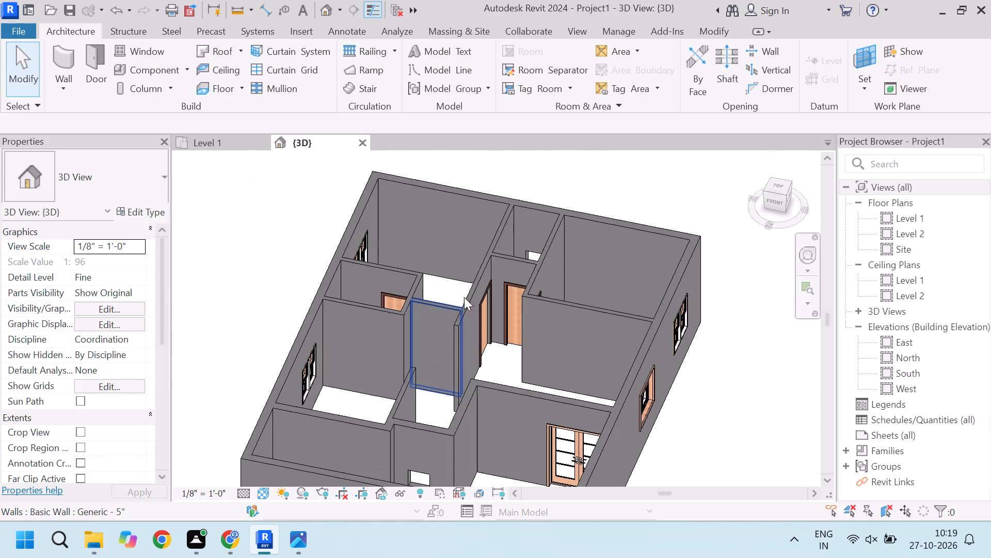
{"action": "middle_click_drag", "start_coordinate": [455, 312], "coordinate": [425, 411]}
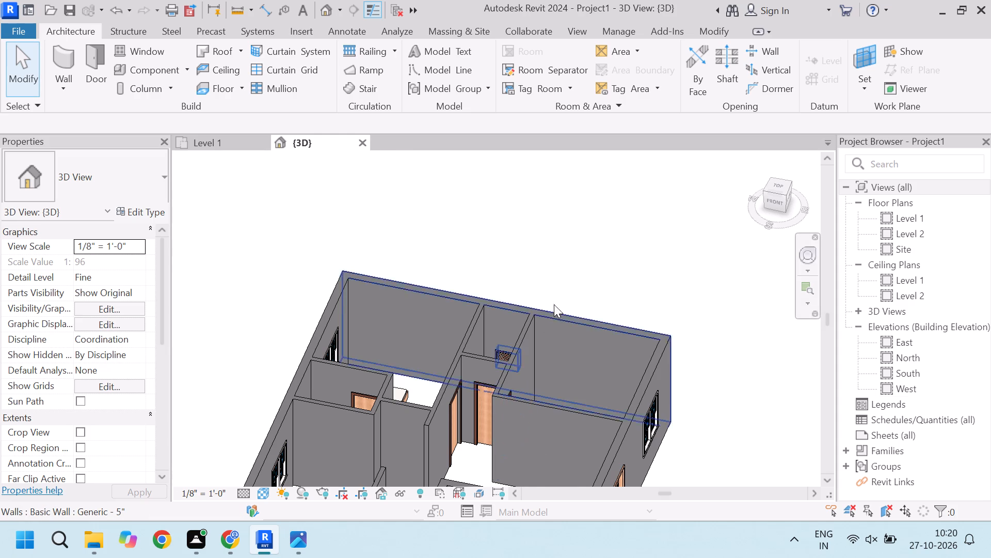
{"action": "scroll", "coordinate": [514, 255], "scroll_direction": "down", "scroll_amount": 12}
{"action": "scroll", "coordinate": [534, 339], "scroll_direction": "up", "scroll_amount": 4}
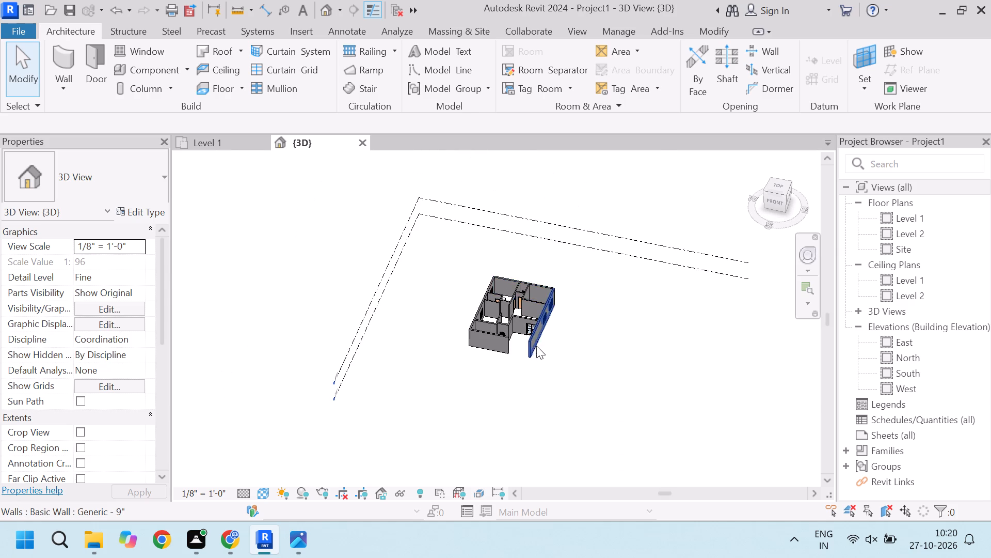
{"action": "scroll", "coordinate": [535, 346], "scroll_direction": "up", "scroll_amount": 4}
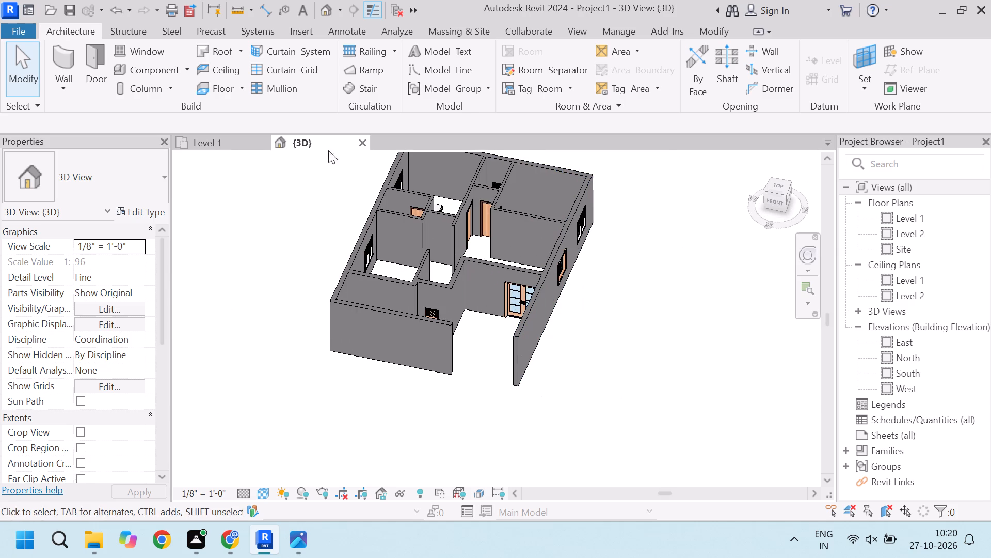
{"action": "left_click", "coordinate": [225, 136]}
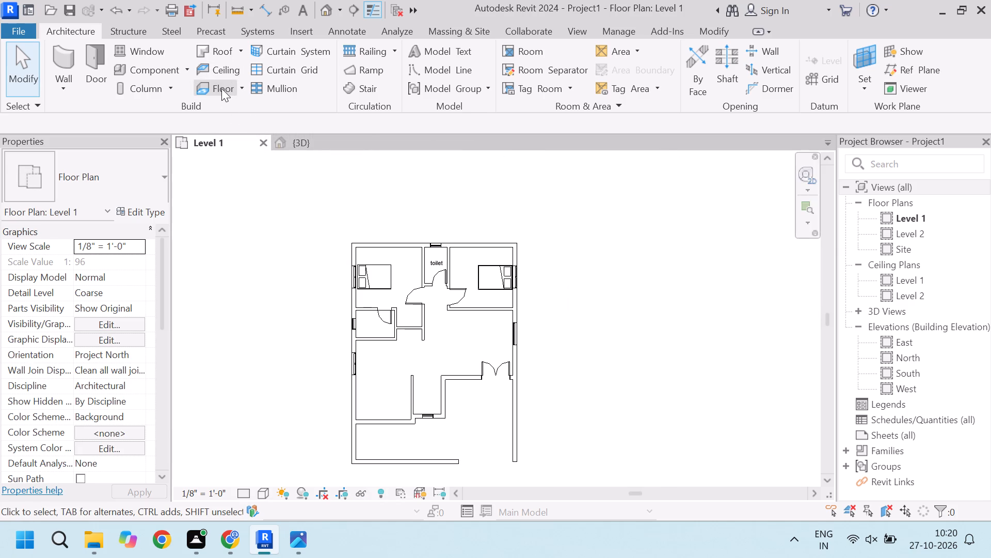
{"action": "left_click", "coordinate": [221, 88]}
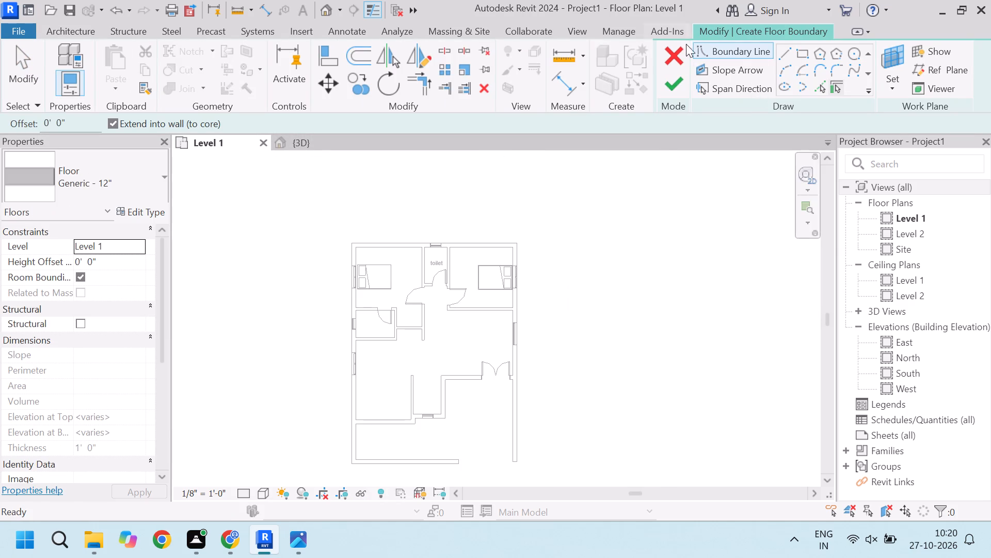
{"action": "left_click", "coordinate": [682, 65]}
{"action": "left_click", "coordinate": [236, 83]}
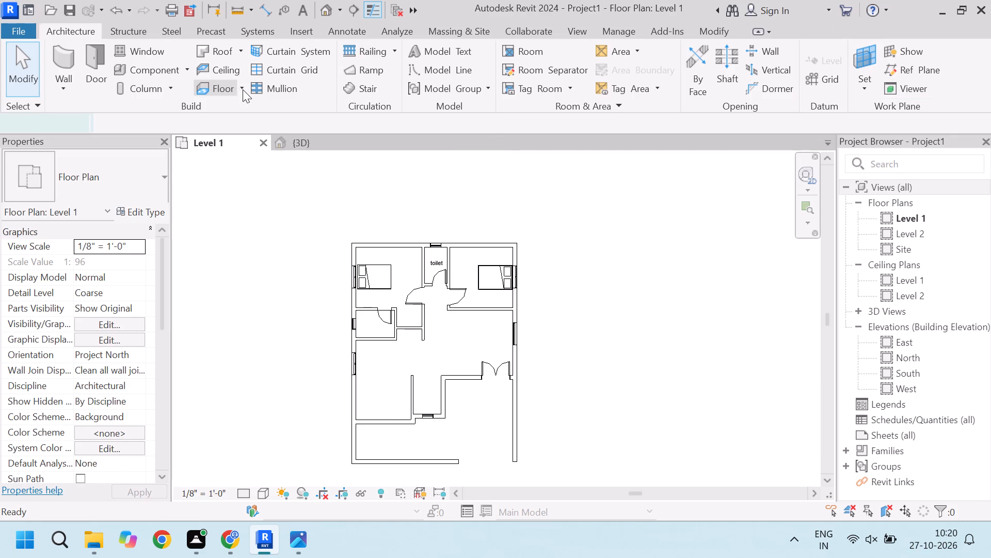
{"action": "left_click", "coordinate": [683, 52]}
Start an architectural floor of type Generic - 12" on Level 1 with a rectangular boundary.
{"action": "left_click", "coordinate": [247, 88]}
{"action": "left_click", "coordinate": [238, 88]}
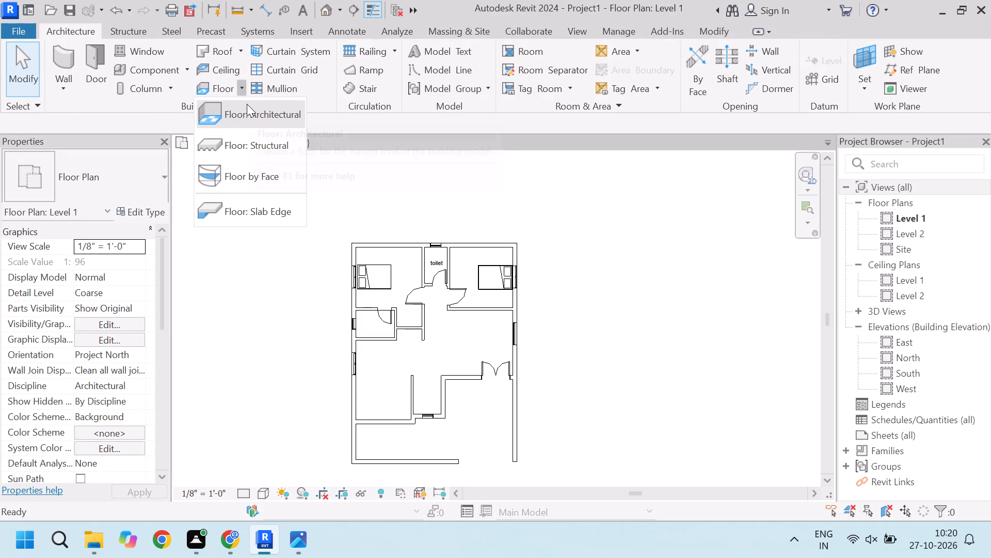
{"action": "left_click", "coordinate": [247, 106]}
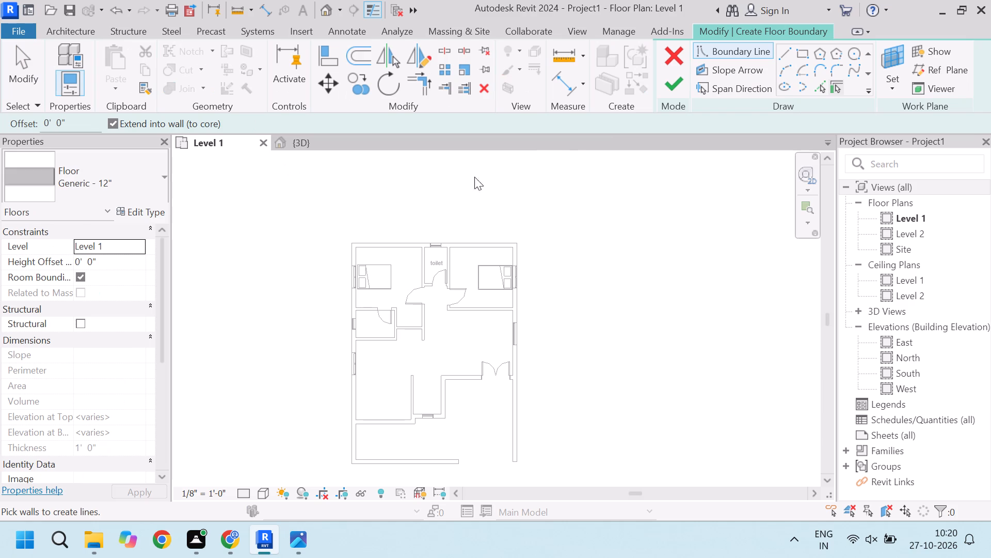
{"action": "left_click", "coordinate": [798, 54]}
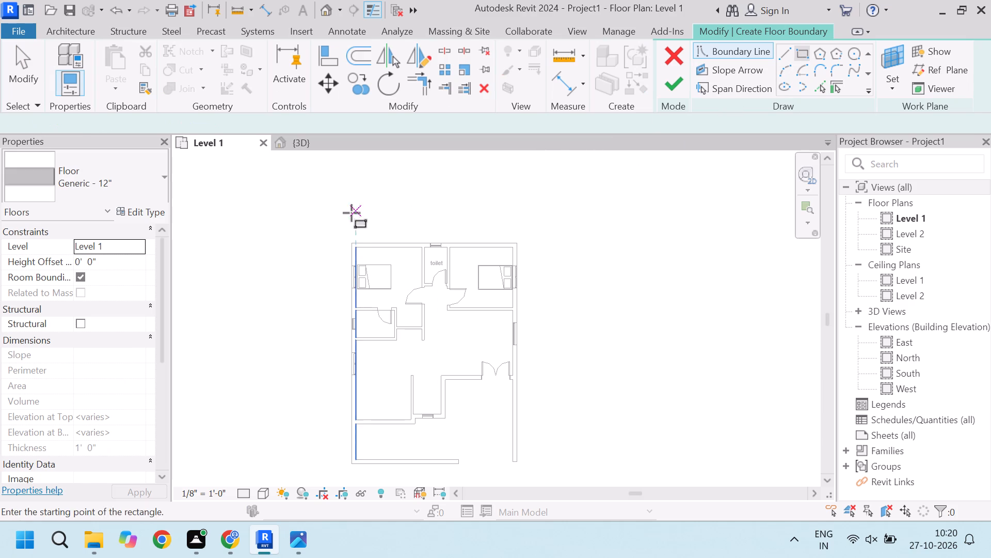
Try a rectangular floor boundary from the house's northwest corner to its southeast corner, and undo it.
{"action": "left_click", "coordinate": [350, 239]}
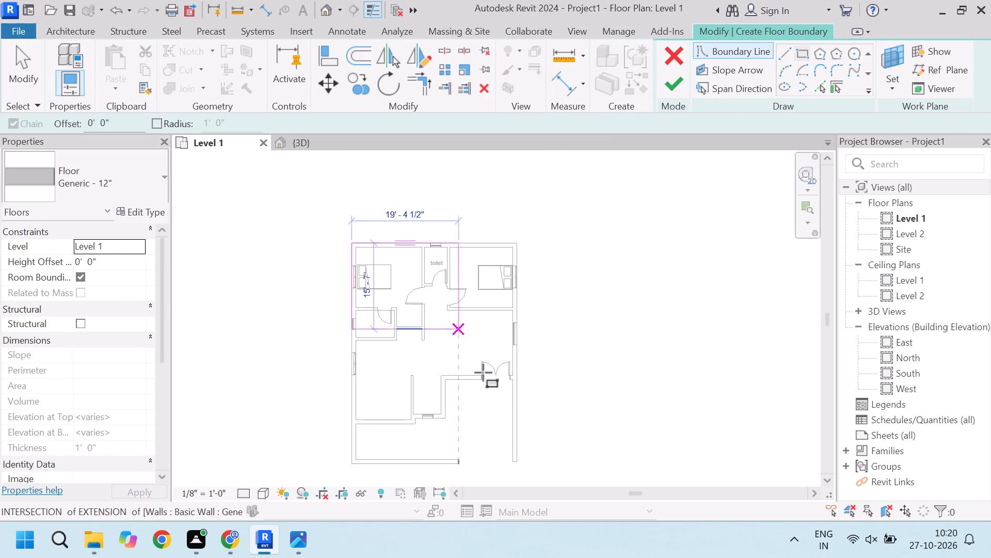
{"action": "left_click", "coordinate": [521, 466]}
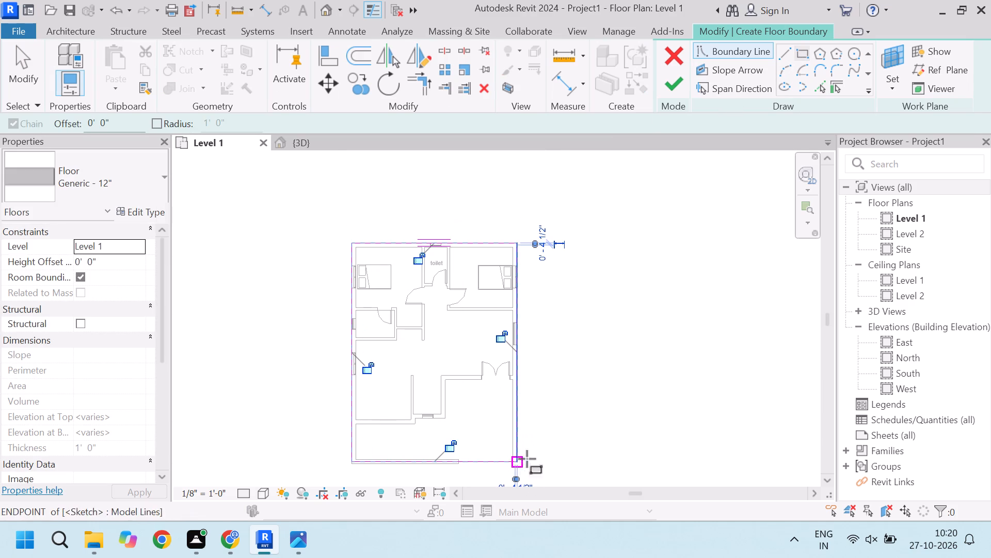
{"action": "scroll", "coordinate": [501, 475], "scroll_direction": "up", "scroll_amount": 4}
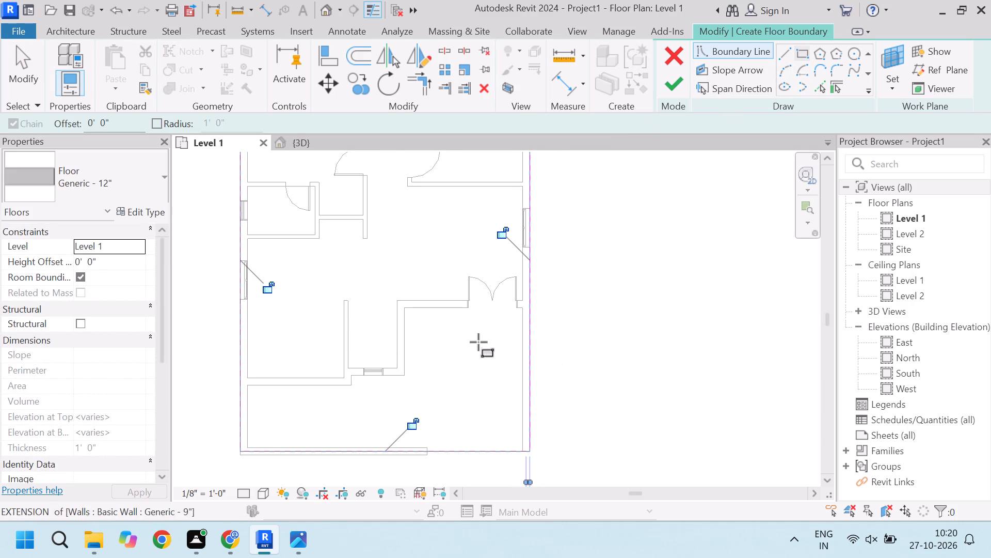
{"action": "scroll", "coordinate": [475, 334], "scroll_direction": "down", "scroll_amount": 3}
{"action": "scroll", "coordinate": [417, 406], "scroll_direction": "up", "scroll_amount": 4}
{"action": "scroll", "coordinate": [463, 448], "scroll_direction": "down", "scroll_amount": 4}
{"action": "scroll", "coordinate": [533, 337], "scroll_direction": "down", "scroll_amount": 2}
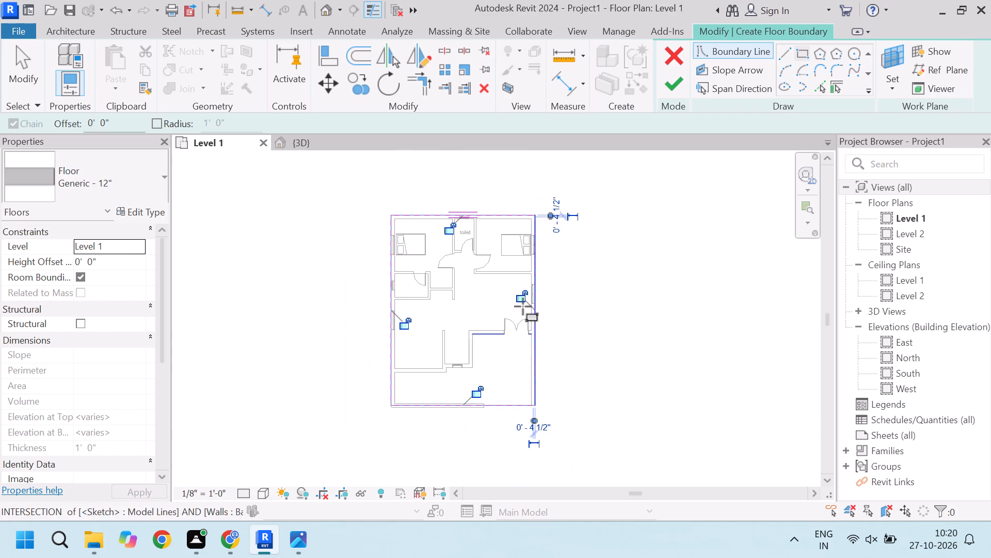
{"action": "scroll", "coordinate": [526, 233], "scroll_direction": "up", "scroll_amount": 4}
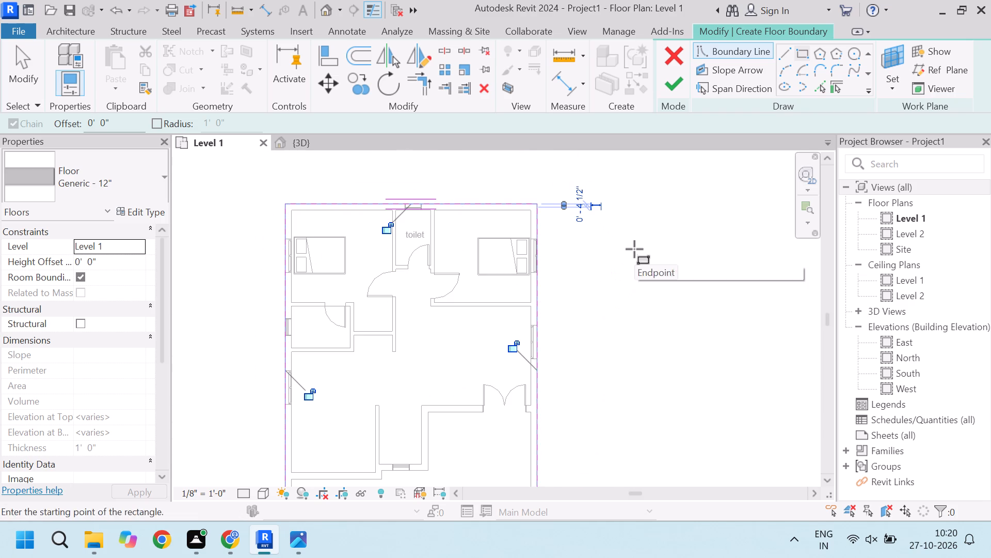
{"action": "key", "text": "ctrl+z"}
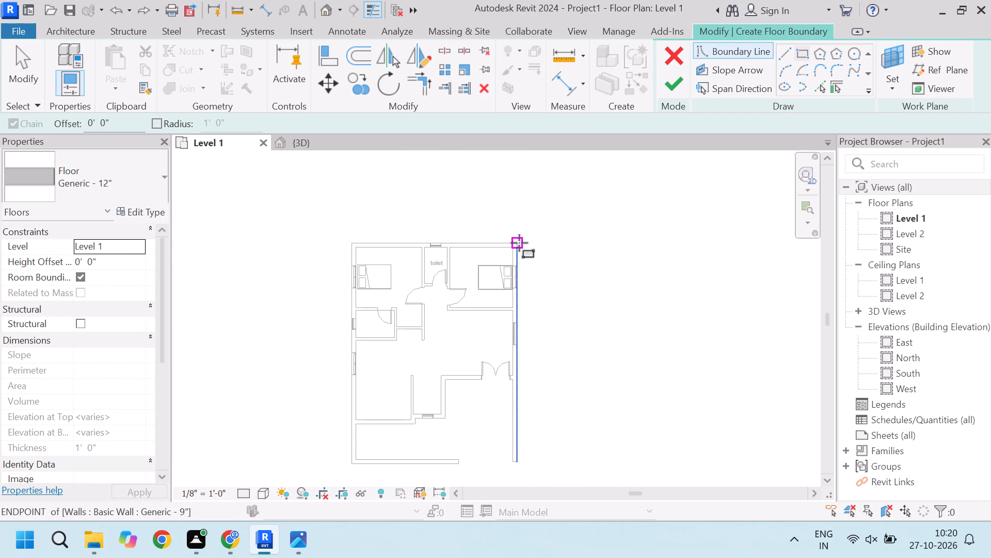
Sketch the floor's boundary rectangle from the house's northeast outer corner to its southwest outer corner and finish the floor.
{"action": "left_click", "coordinate": [520, 242]}
{"action": "scroll", "coordinate": [340, 432], "scroll_direction": "up", "scroll_amount": 5}
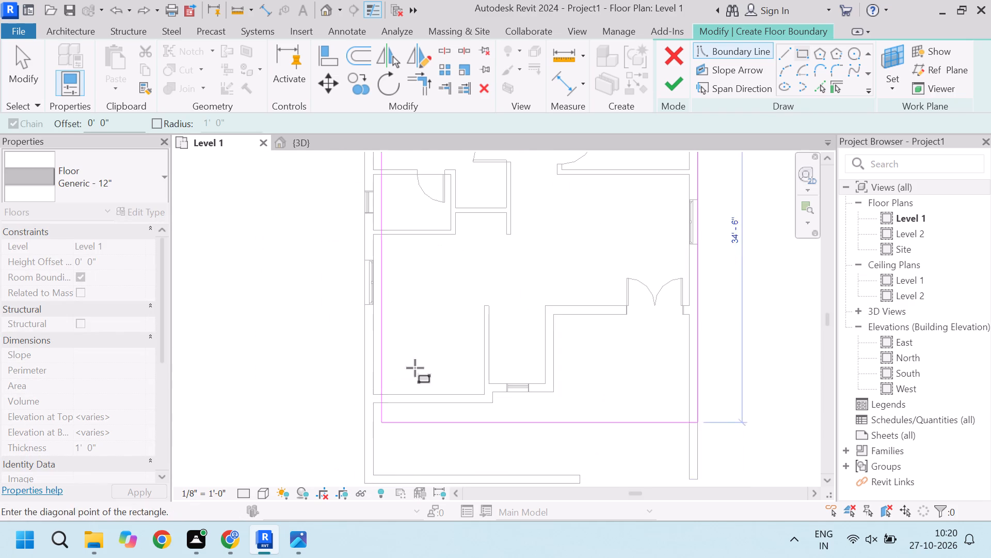
{"action": "scroll", "coordinate": [419, 353], "scroll_direction": "down", "scroll_amount": 4}
{"action": "scroll", "coordinate": [377, 450], "scroll_direction": "up", "scroll_amount": 5}
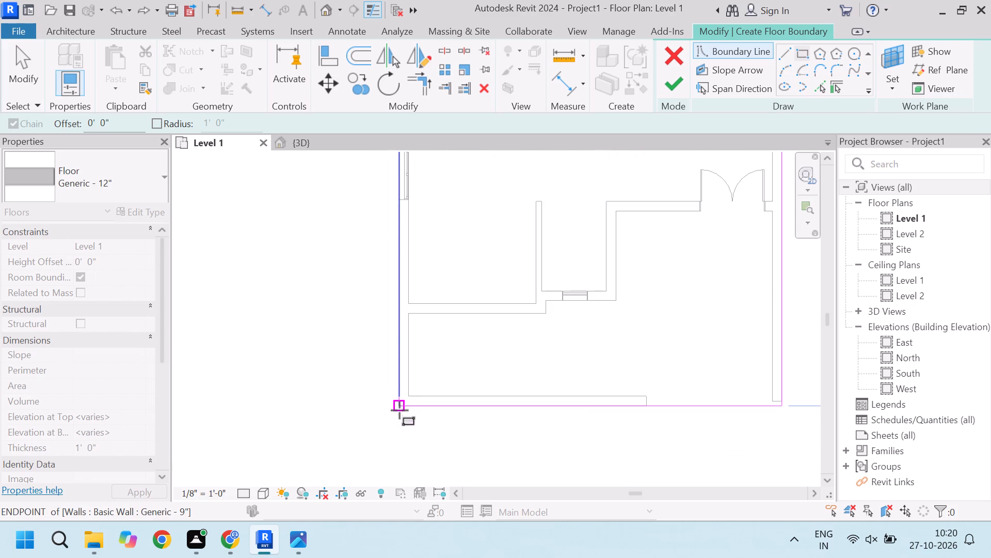
{"action": "left_click", "coordinate": [399, 410]}
{"action": "scroll", "coordinate": [309, 306], "scroll_direction": "down", "scroll_amount": 10}
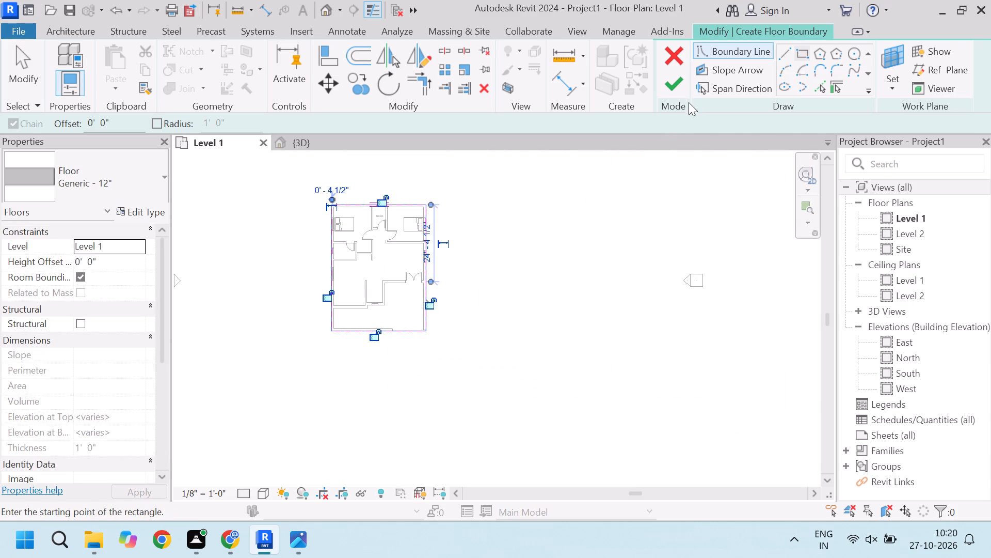
{"action": "left_click", "coordinate": [666, 89]}
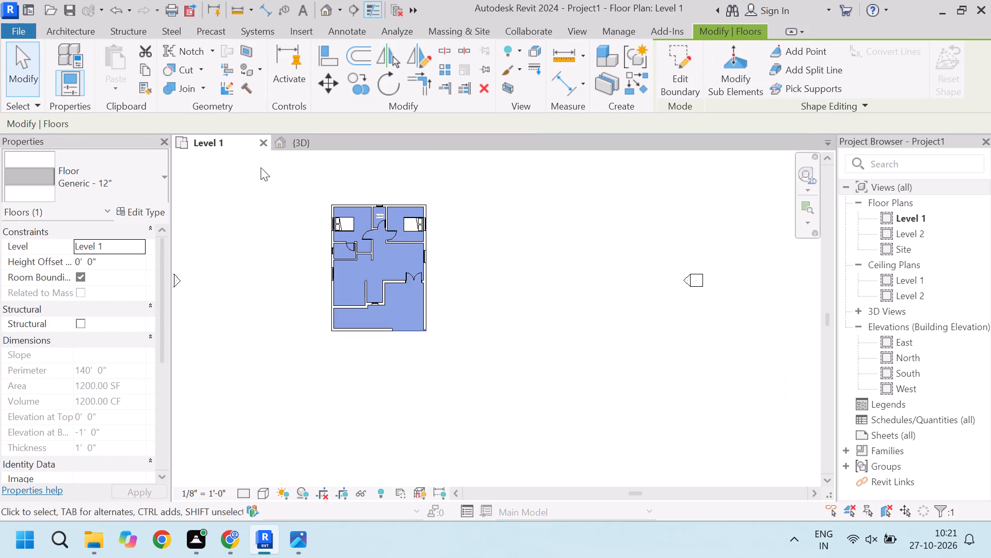
Examine the new floor together with the walls, doors and windows in the 3D view.
{"action": "left_click", "coordinate": [306, 141]}
{"action": "left_click", "coordinate": [593, 365]}
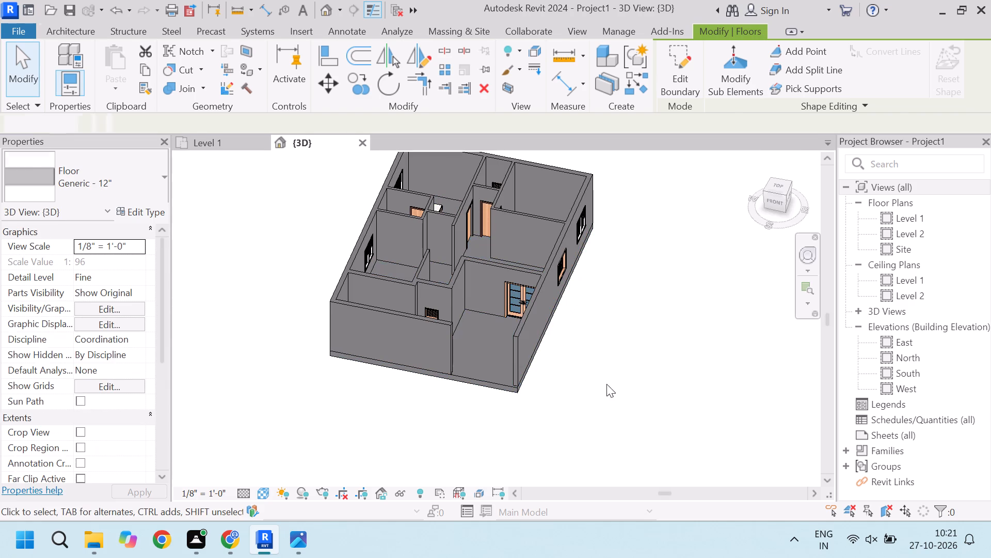
{"action": "scroll", "coordinate": [353, 439], "scroll_direction": "down", "scroll_amount": 3}
{"action": "scroll", "coordinate": [419, 338], "scroll_direction": "up", "scroll_amount": 12}
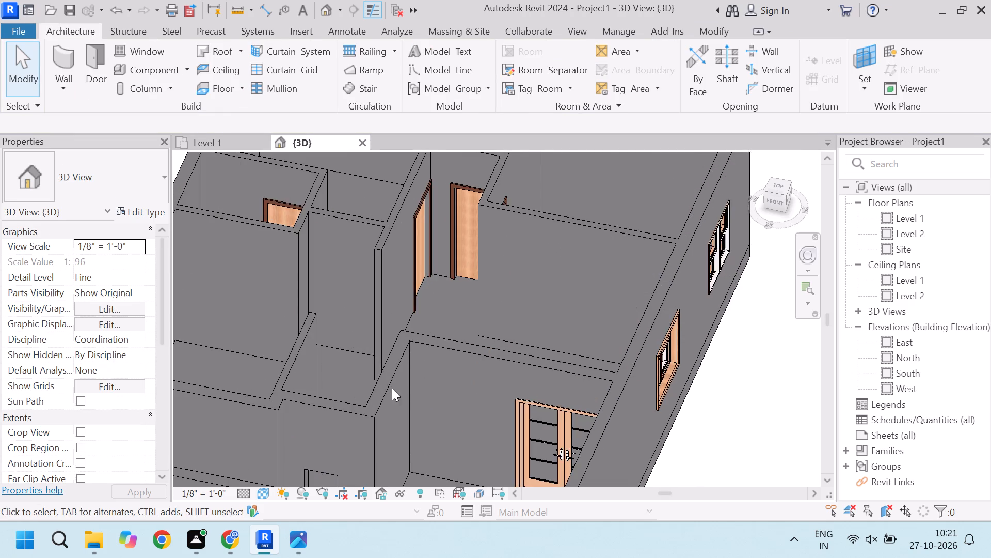
{"action": "scroll", "coordinate": [558, 259], "scroll_direction": "down", "scroll_amount": 4}
{"action": "scroll", "coordinate": [424, 345], "scroll_direction": "down", "scroll_amount": 2}
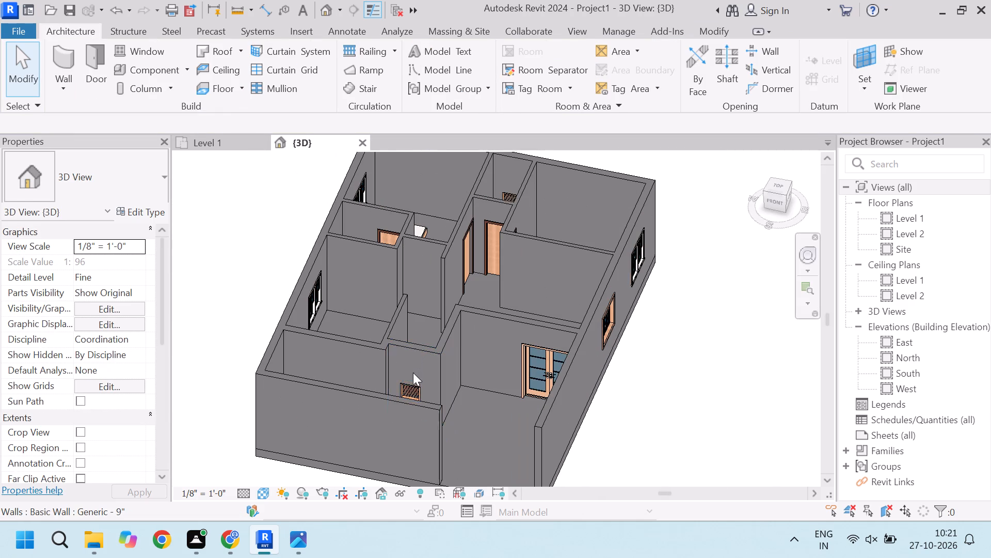
{"action": "scroll", "coordinate": [411, 385], "scroll_direction": "up", "scroll_amount": 3}
{"action": "scroll", "coordinate": [411, 286], "scroll_direction": "down", "scroll_amount": 4}
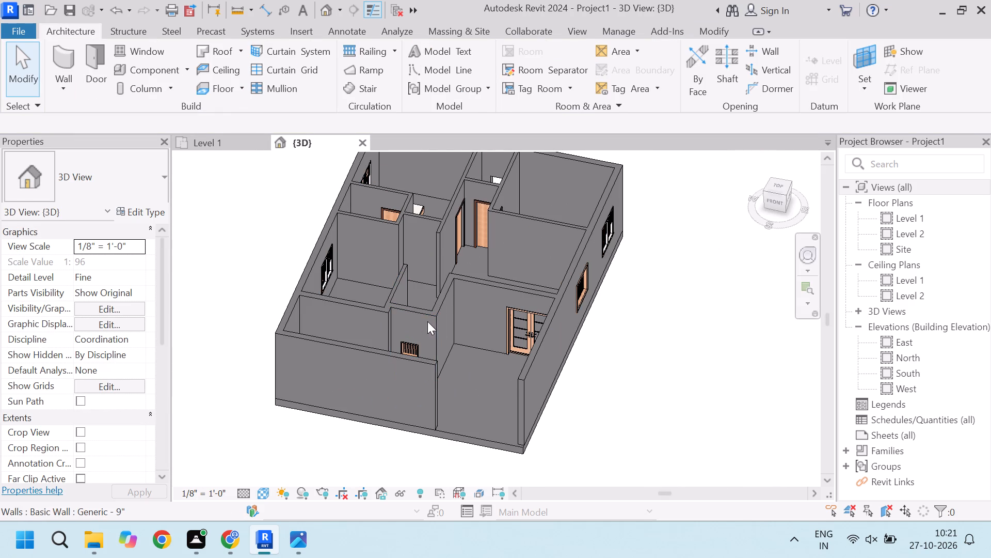
Set the sill height of the louver window in the south front recess wall to 5' 0".
{"action": "scroll", "coordinate": [420, 341], "scroll_direction": "up", "scroll_amount": 8}
{"action": "left_click", "coordinate": [407, 356]}
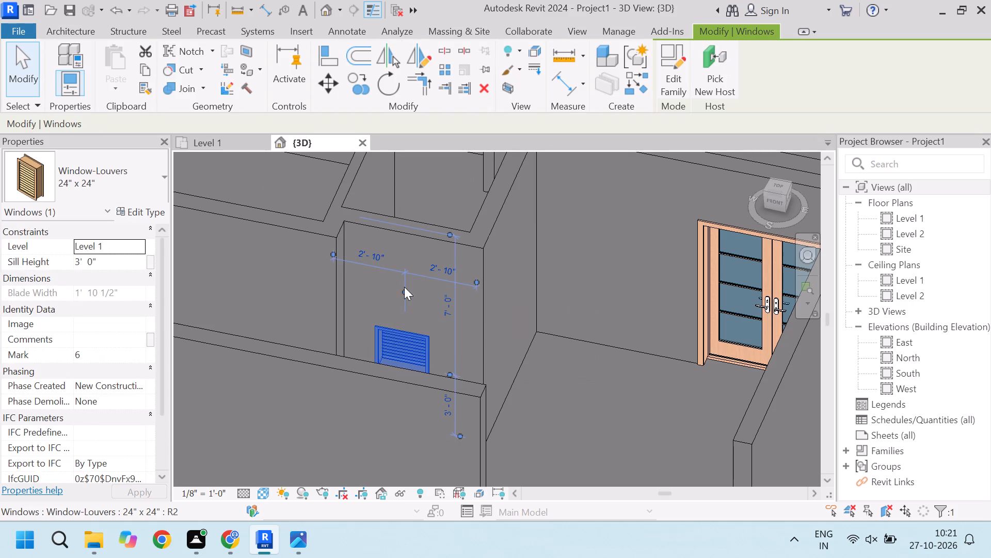
{"action": "left_click", "coordinate": [83, 265]}
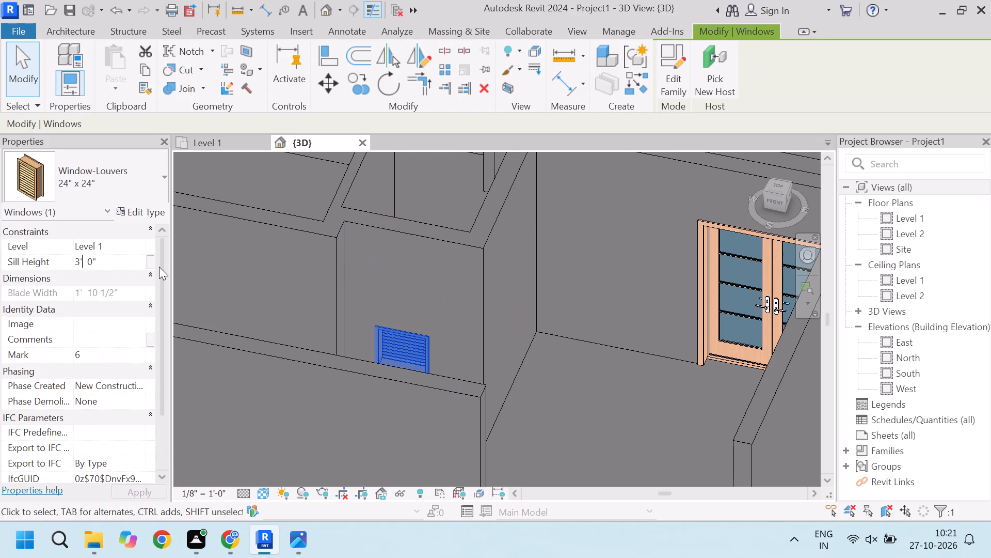
{"action": "key", "text": "Left"}
{"action": "key", "text": "BackSpace"}
{"action": "key", "text": "5"}
{"action": "scroll", "coordinate": [576, 402], "scroll_direction": "down", "scroll_amount": 11}
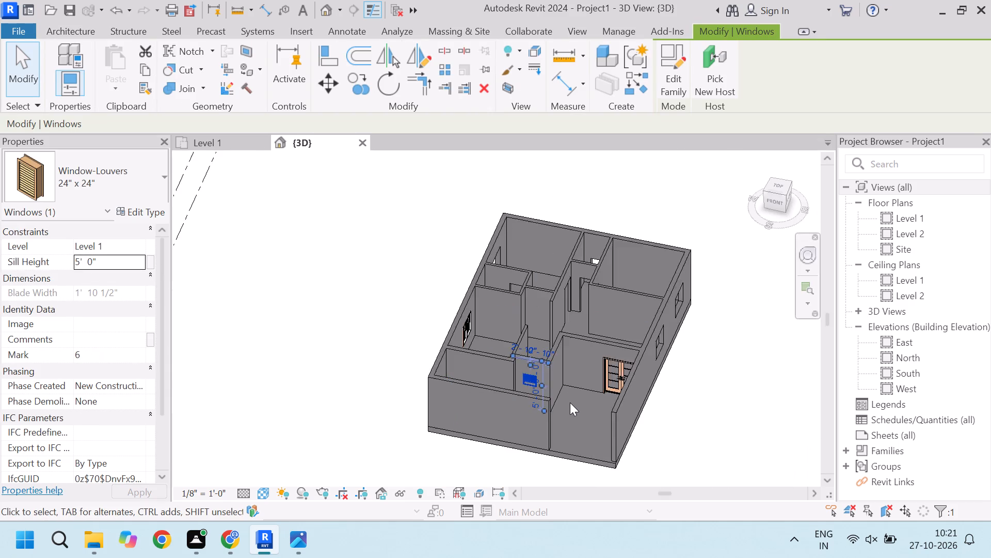
{"action": "scroll", "coordinate": [570, 402], "scroll_direction": "down", "scroll_amount": 3}
{"action": "left_click", "coordinate": [388, 308]}
Set the sill height of the louver window in the north toilet's exterior wall to 5' 0".
{"action": "scroll", "coordinate": [628, 350], "scroll_direction": "up", "scroll_amount": 14}
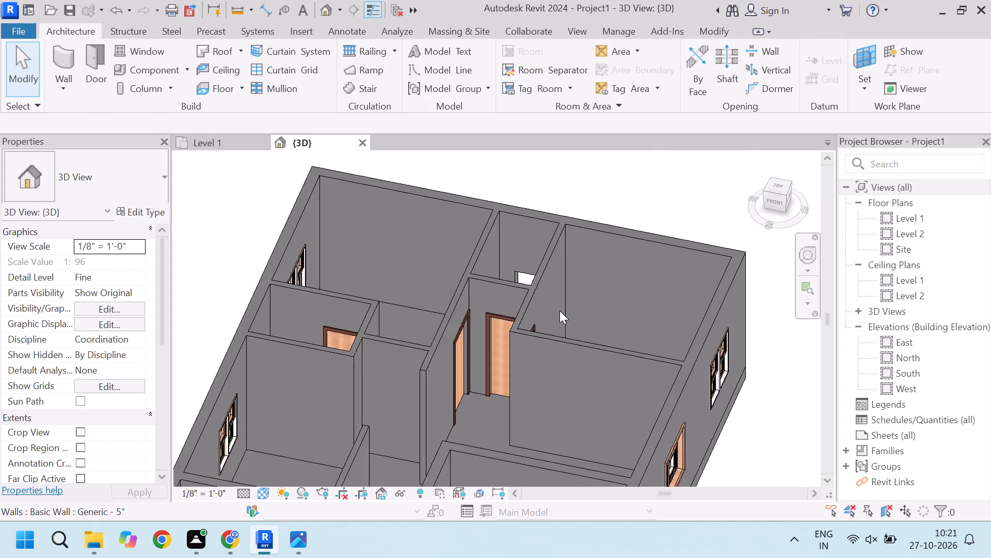
{"action": "scroll", "coordinate": [560, 311], "scroll_direction": "up", "scroll_amount": 1}
{"action": "left_click", "coordinate": [479, 245]}
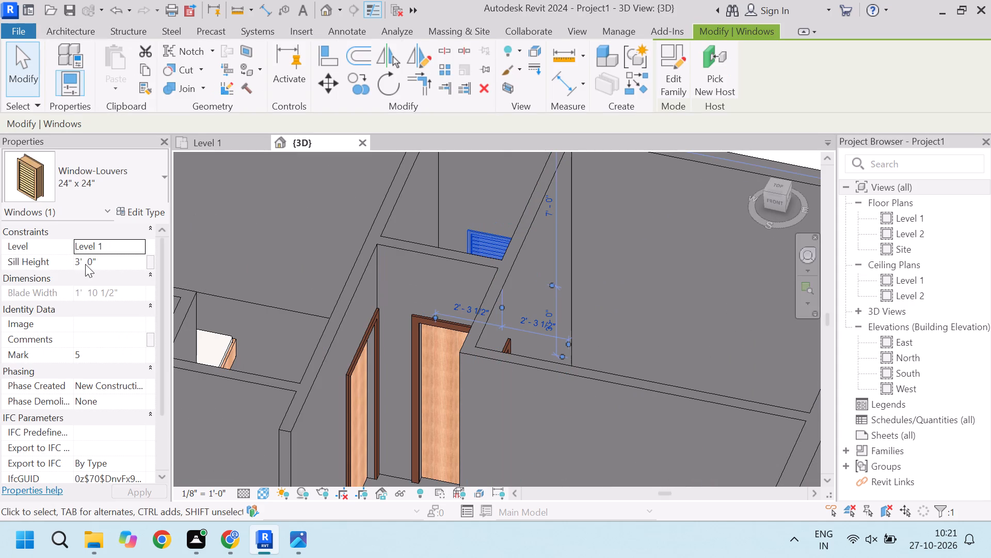
{"action": "left_click", "coordinate": [82, 260]}
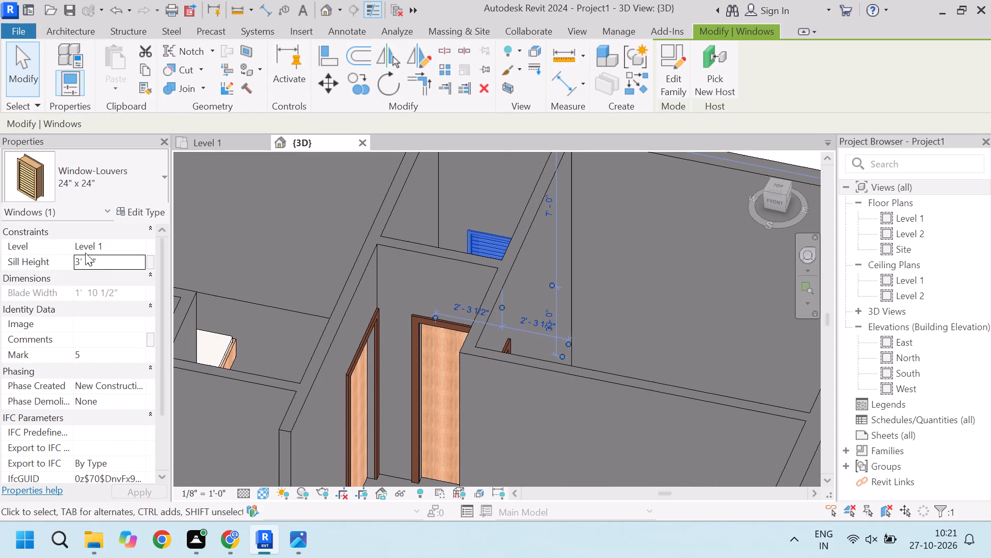
{"action": "left_click", "coordinate": [78, 261]}
{"action": "key", "text": "Right"}
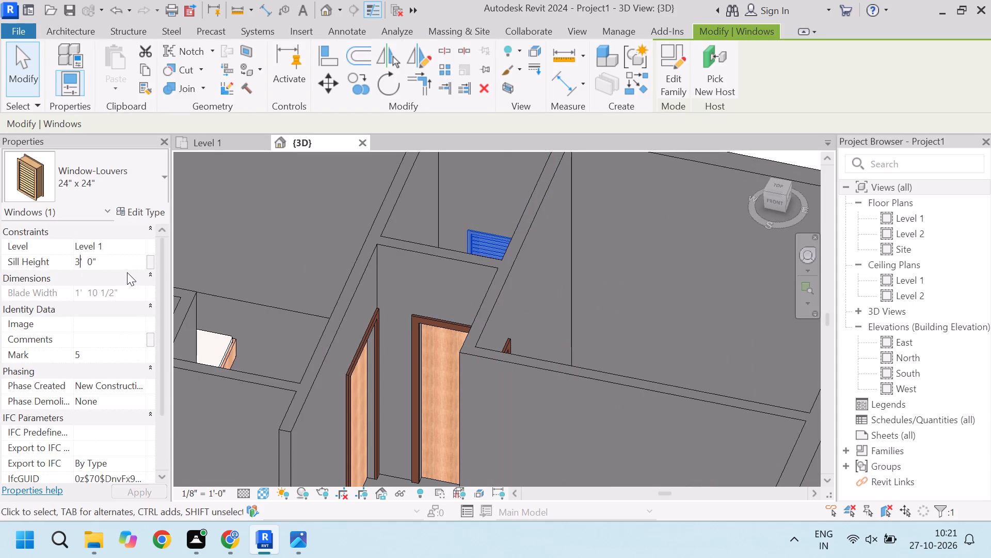
{"action": "key", "text": "BackSpace"}
{"action": "key", "text": "5"}
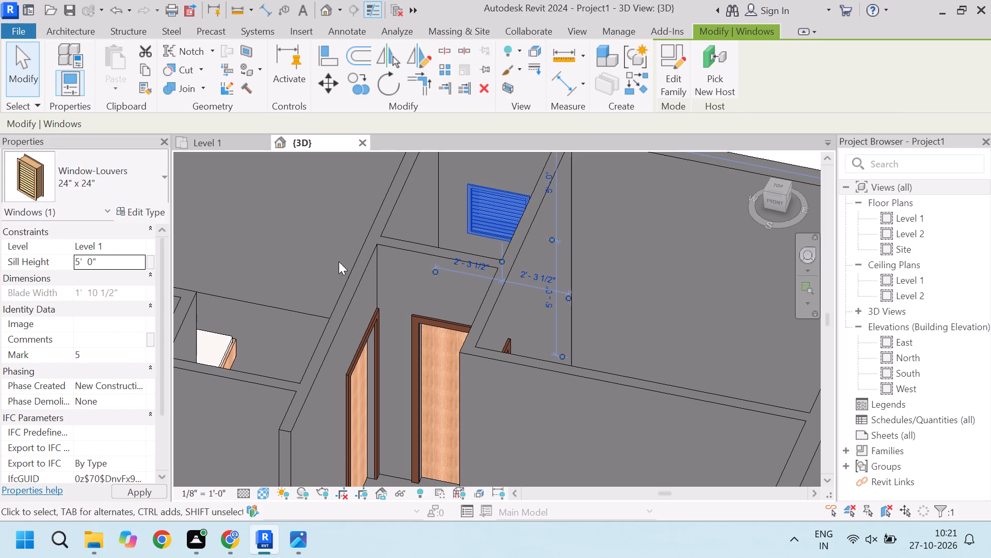
{"action": "left_click", "coordinate": [305, 235]}
{"action": "scroll", "coordinate": [320, 251], "scroll_direction": "down", "scroll_amount": 10}
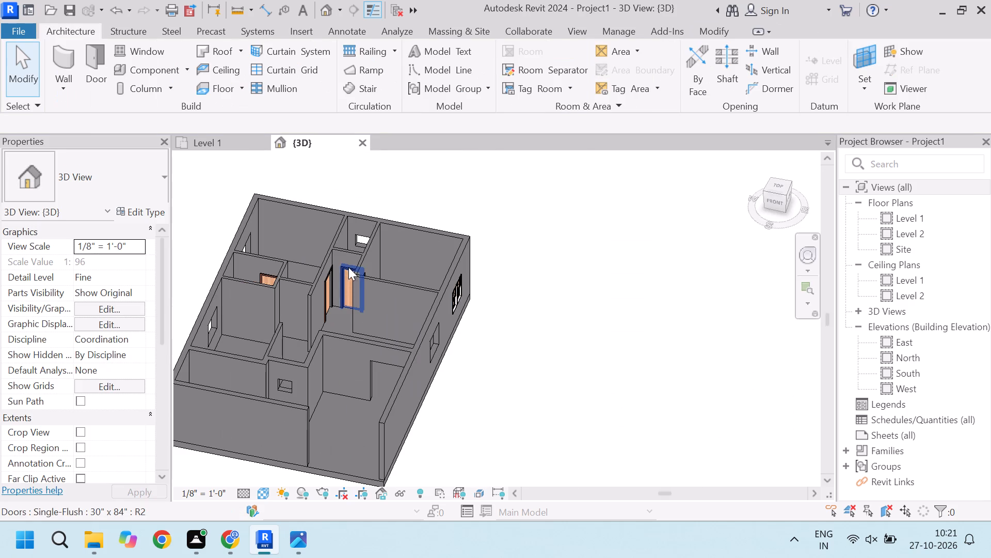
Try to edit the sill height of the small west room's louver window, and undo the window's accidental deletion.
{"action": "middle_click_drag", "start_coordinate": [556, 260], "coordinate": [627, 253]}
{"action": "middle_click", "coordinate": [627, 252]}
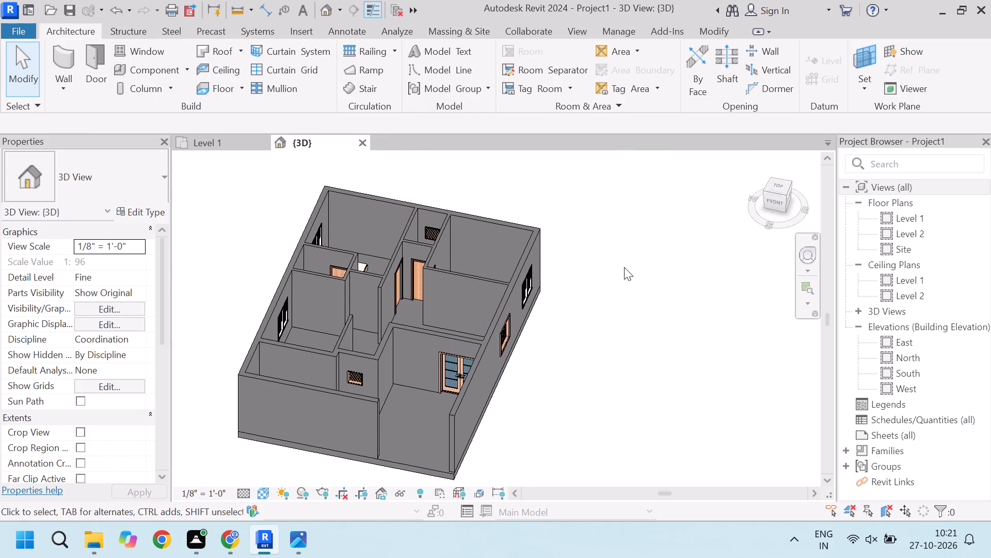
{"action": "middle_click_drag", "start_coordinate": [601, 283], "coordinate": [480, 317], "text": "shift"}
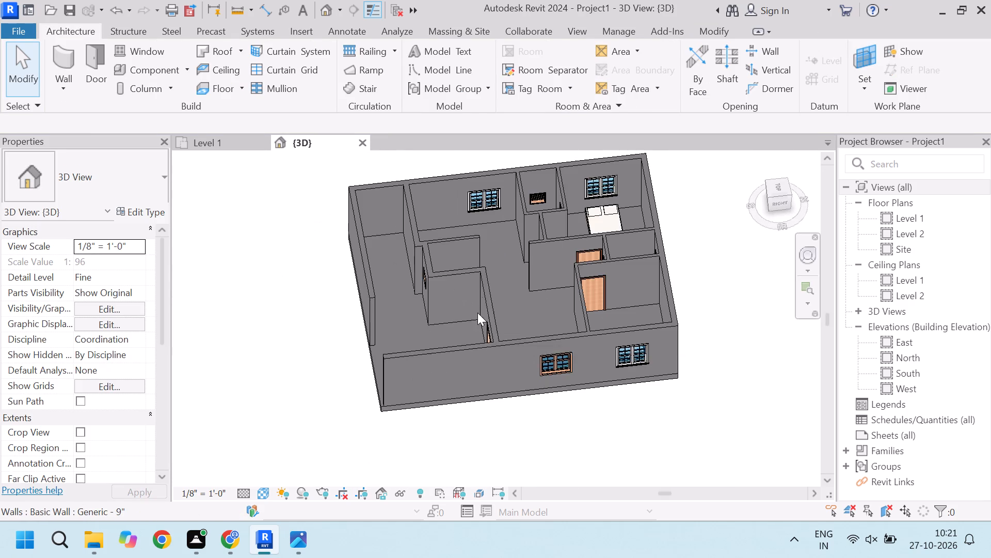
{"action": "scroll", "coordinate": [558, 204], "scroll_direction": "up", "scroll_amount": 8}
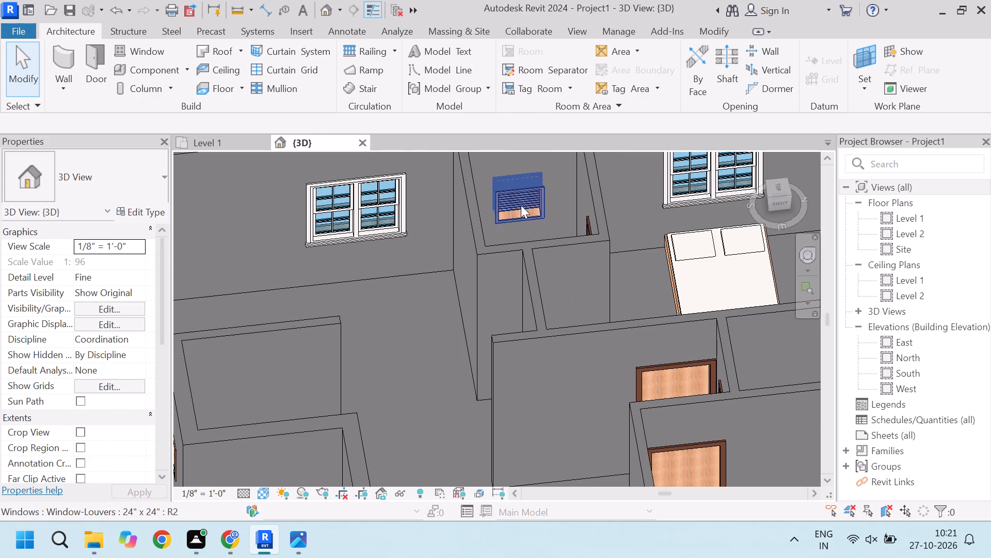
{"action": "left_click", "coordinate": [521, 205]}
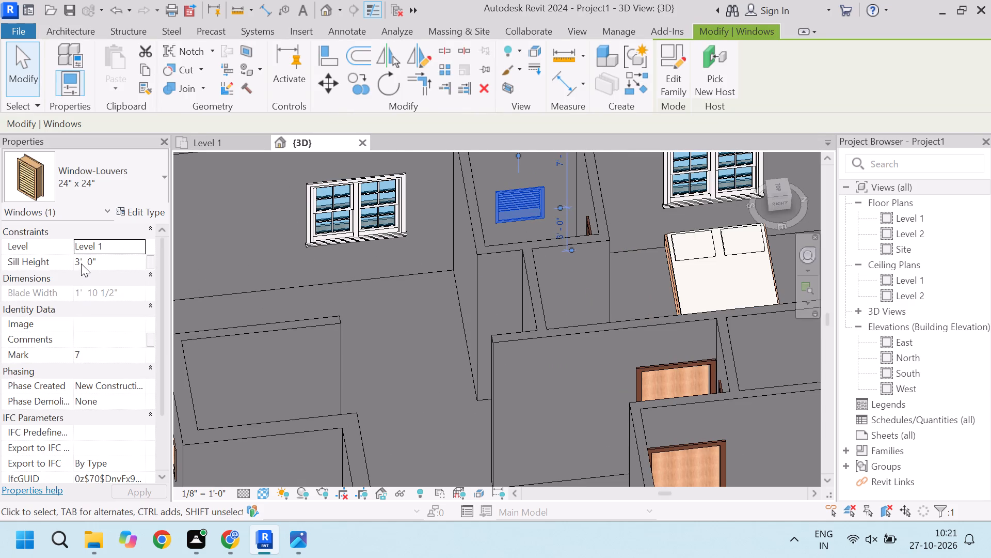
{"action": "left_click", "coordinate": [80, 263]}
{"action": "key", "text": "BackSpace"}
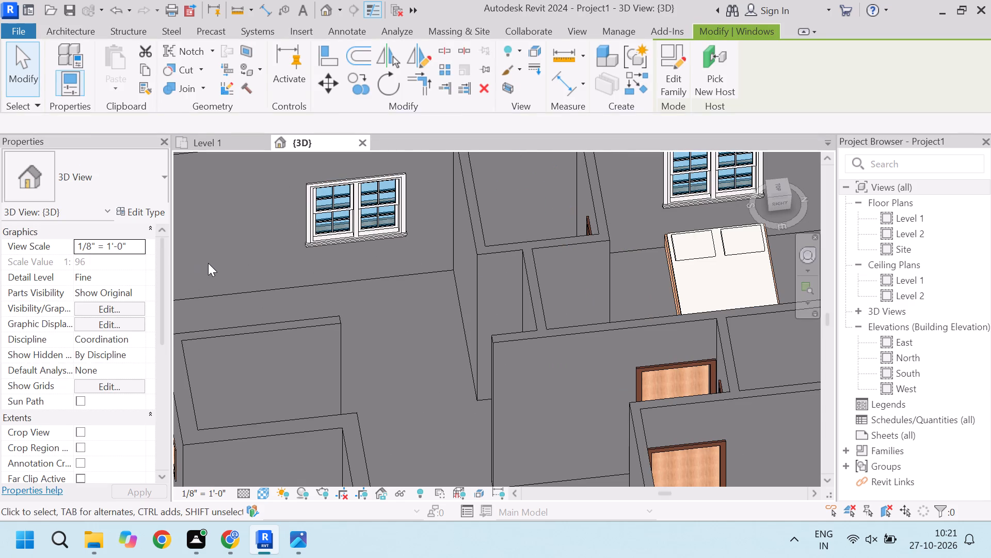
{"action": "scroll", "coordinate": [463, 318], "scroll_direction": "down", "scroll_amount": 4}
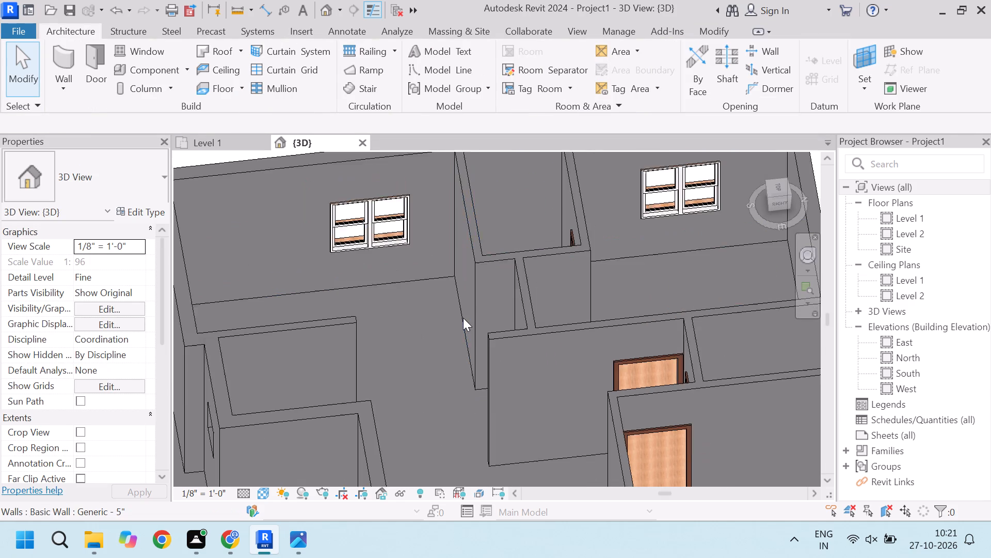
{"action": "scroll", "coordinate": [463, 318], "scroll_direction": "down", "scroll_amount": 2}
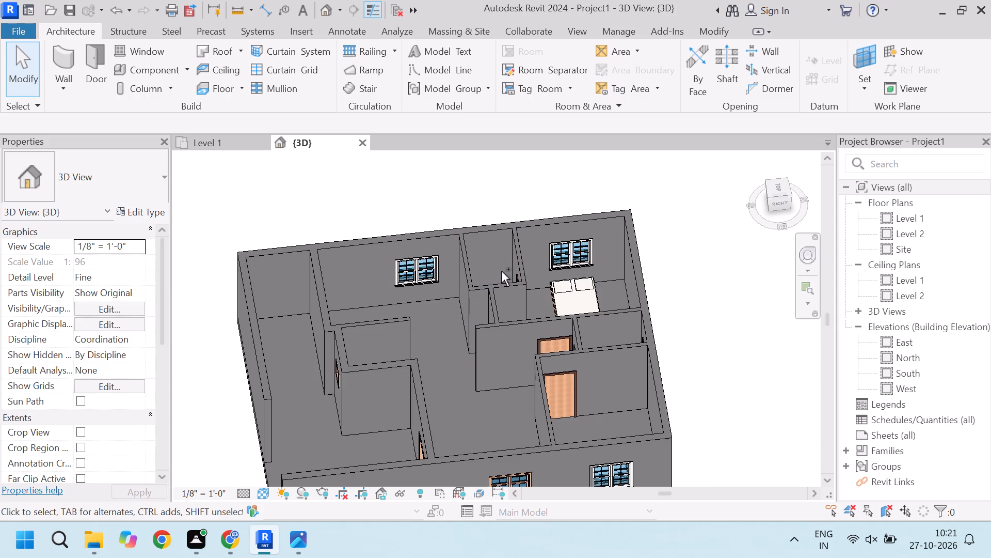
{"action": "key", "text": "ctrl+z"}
Set the sill height of the small west room's louver window to 5' 0".
{"action": "left_click", "coordinate": [517, 210]}
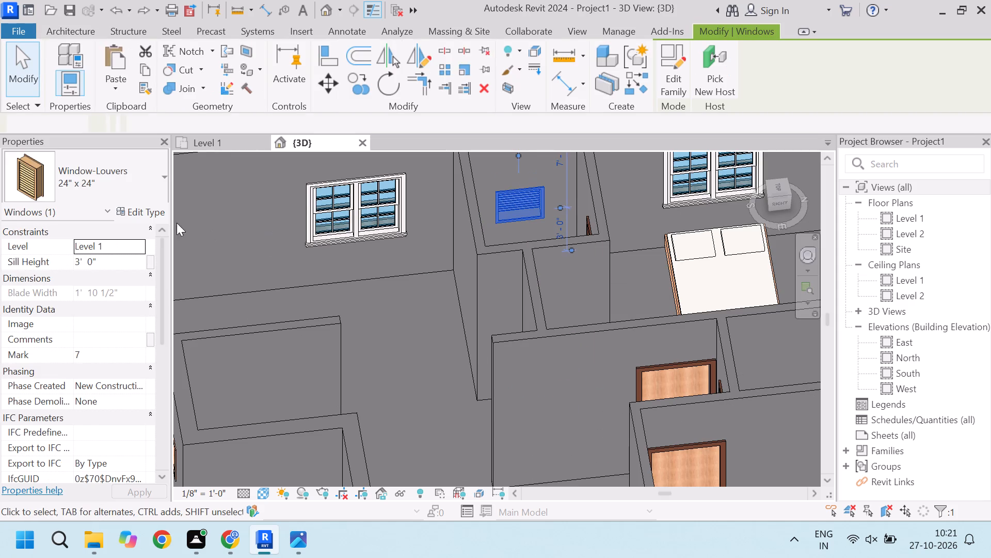
{"action": "left_click", "coordinate": [82, 259]}
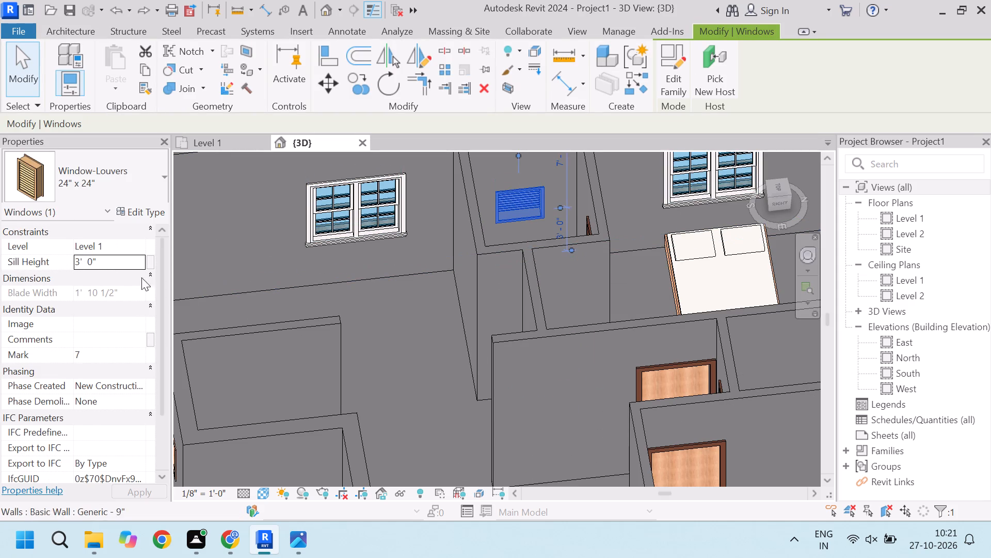
{"action": "left_click", "coordinate": [78, 264]}
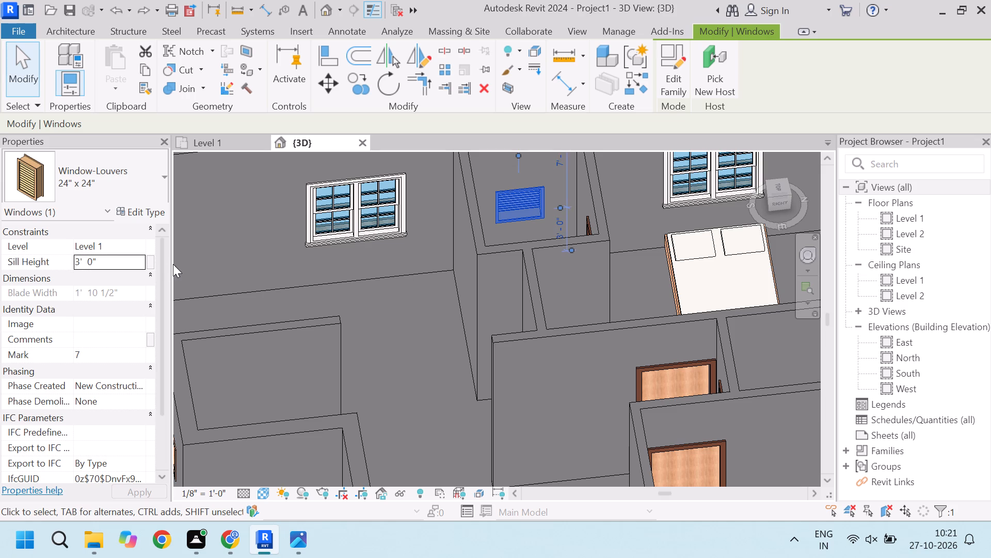
{"action": "left_click", "coordinate": [81, 262]}
{"action": "key", "text": "BackSpace"}
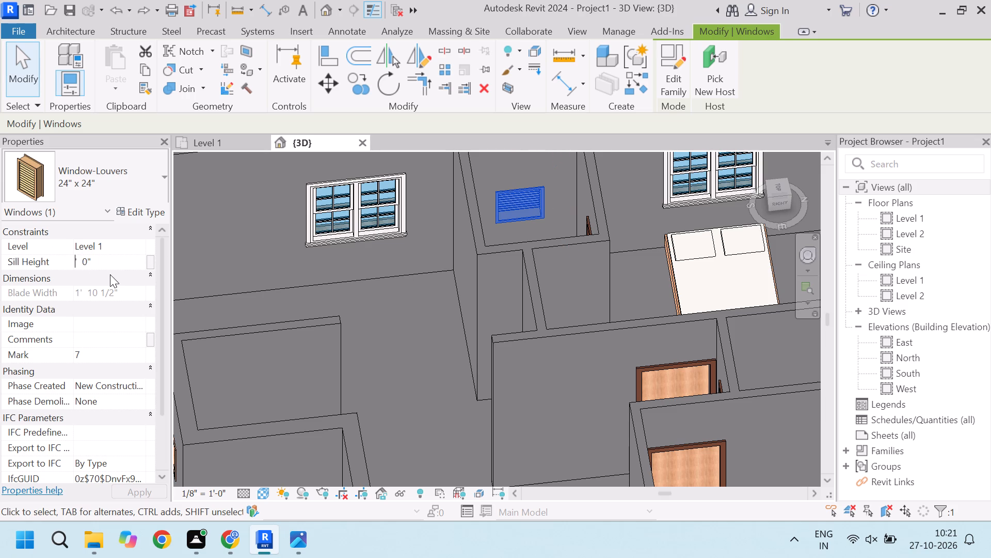
{"action": "key", "text": "5"}
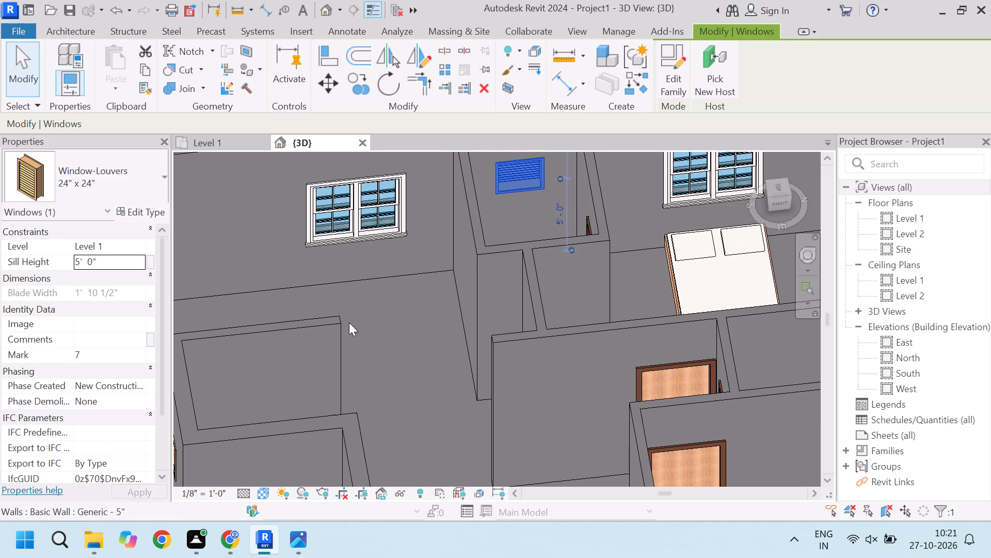
{"action": "scroll", "coordinate": [357, 342], "scroll_direction": "down", "scroll_amount": 8}
{"action": "left_click", "coordinate": [598, 247]}
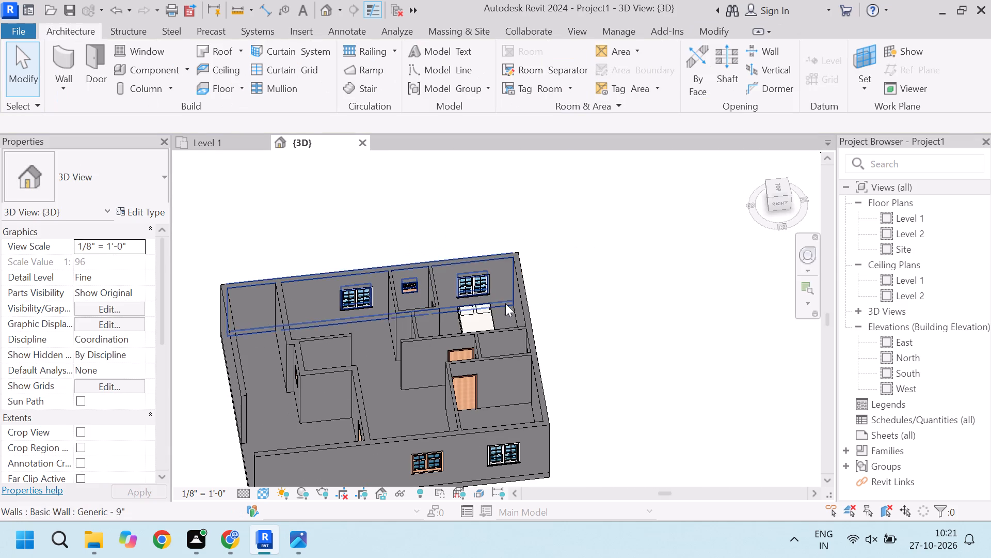
Flip the facing of the northwest bedroom's double-hung window in the Level 1 plan so its frame sits toward the exterior.
{"action": "scroll", "coordinate": [480, 306], "scroll_direction": "up", "scroll_amount": 9}
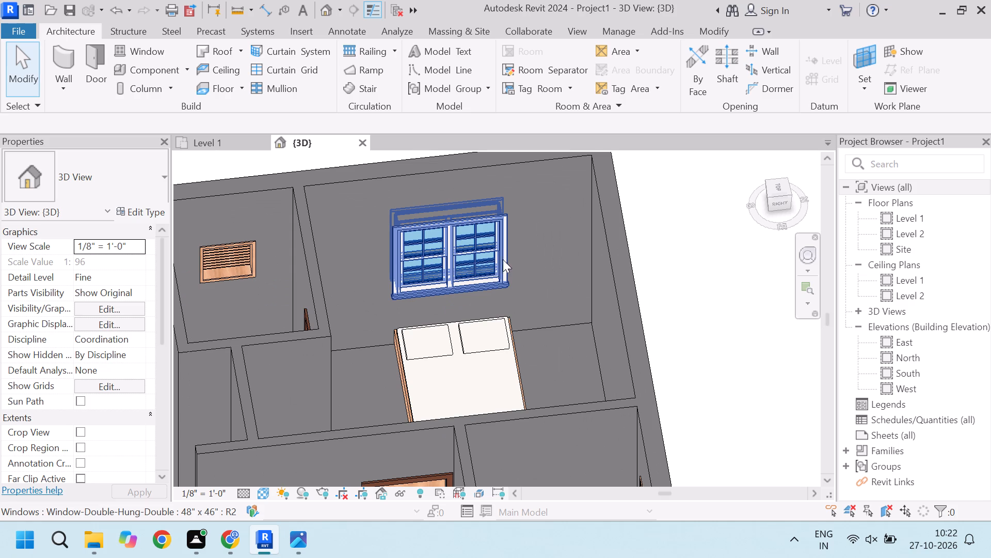
{"action": "left_click", "coordinate": [500, 270]}
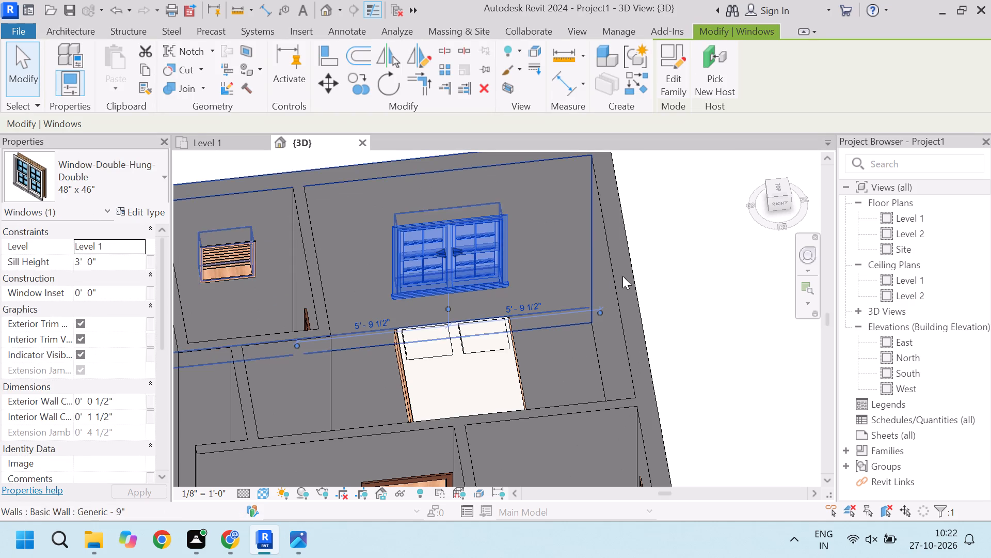
{"action": "scroll", "coordinate": [503, 335], "scroll_direction": "down", "scroll_amount": 5}
{"action": "left_click", "coordinate": [214, 144]}
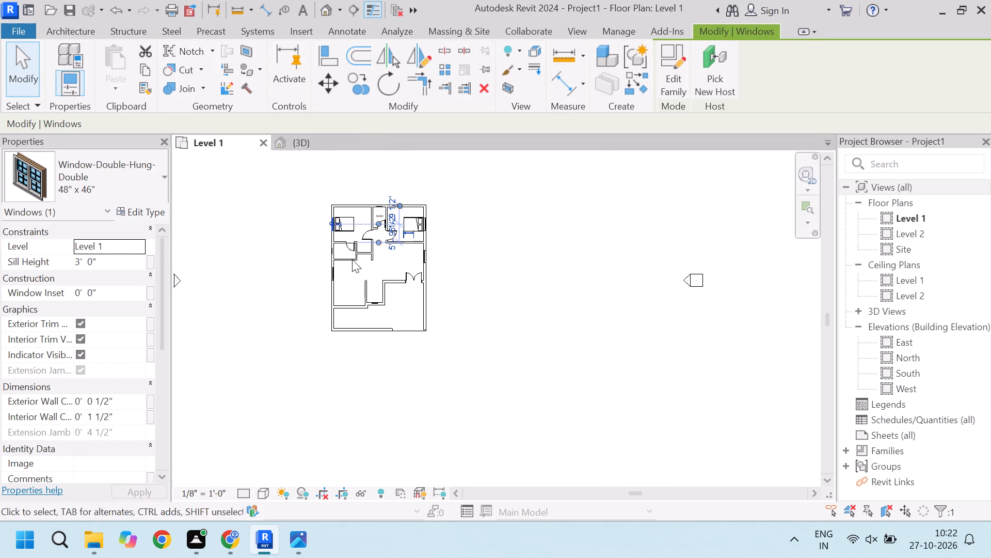
{"action": "scroll", "coordinate": [331, 218], "scroll_direction": "up", "scroll_amount": 18}
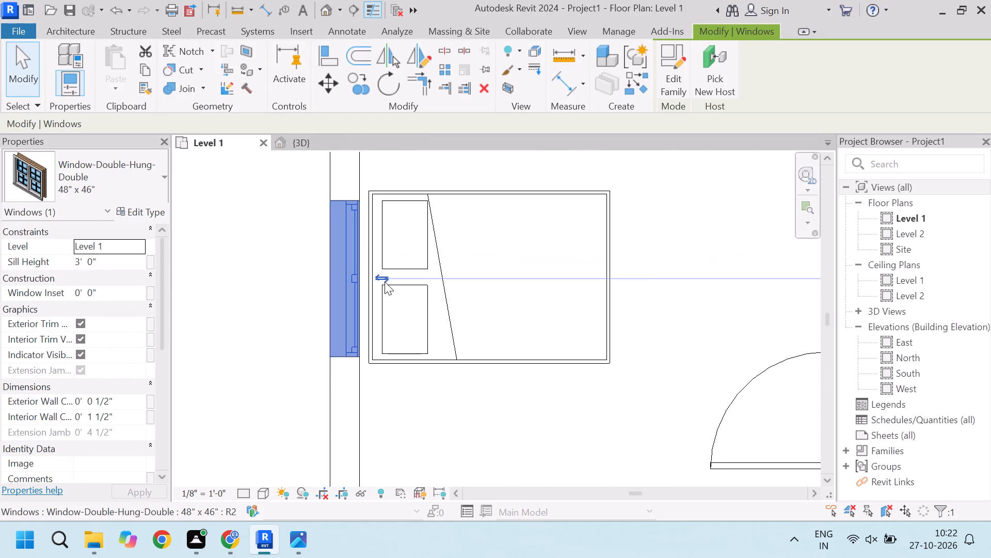
{"action": "left_click", "coordinate": [385, 282]}
{"action": "left_click", "coordinate": [378, 277]}
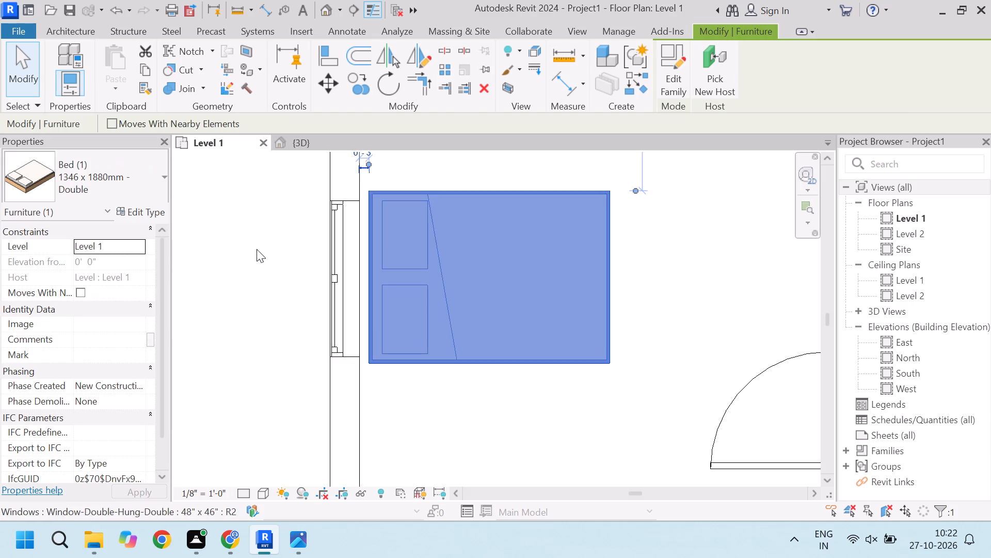
{"action": "left_click", "coordinate": [257, 249]}
Flip the facing of the double-hung window in the west wall, south of the small west room, toward the exterior.
{"action": "scroll", "coordinate": [318, 220], "scroll_direction": "down", "scroll_amount": 13}
{"action": "scroll", "coordinate": [315, 340], "scroll_direction": "up", "scroll_amount": 5}
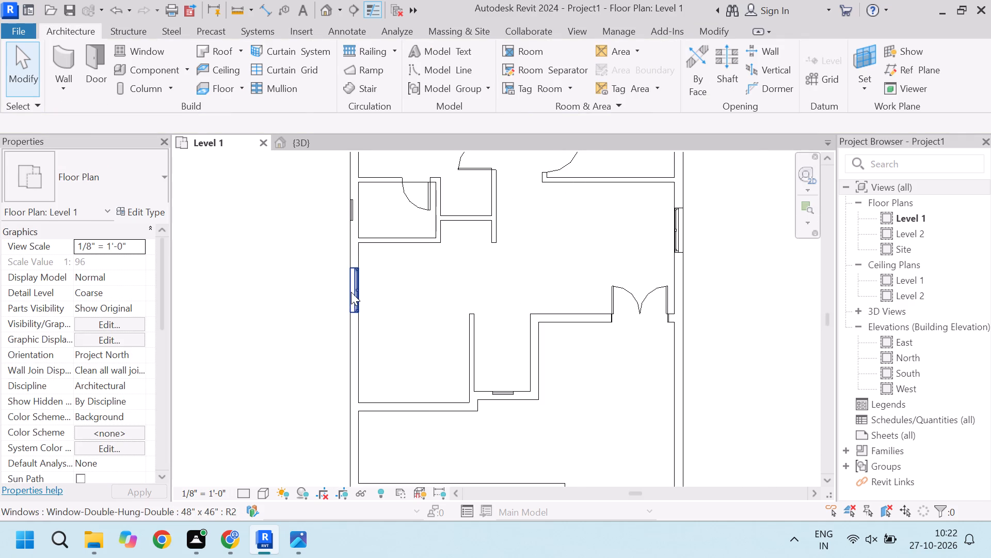
{"action": "left_click", "coordinate": [351, 291]}
{"action": "left_click", "coordinate": [362, 286]}
{"action": "left_click", "coordinate": [393, 330]}
Flip the northeast bedroom door's hand so it hinges at the south jamb.
{"action": "scroll", "coordinate": [405, 376], "scroll_direction": "down", "scroll_amount": 5}
{"action": "scroll", "coordinate": [425, 237], "scroll_direction": "up", "scroll_amount": 4}
{"action": "scroll", "coordinate": [456, 266], "scroll_direction": "up", "scroll_amount": 3}
{"action": "scroll", "coordinate": [506, 319], "scroll_direction": "down", "scroll_amount": 3}
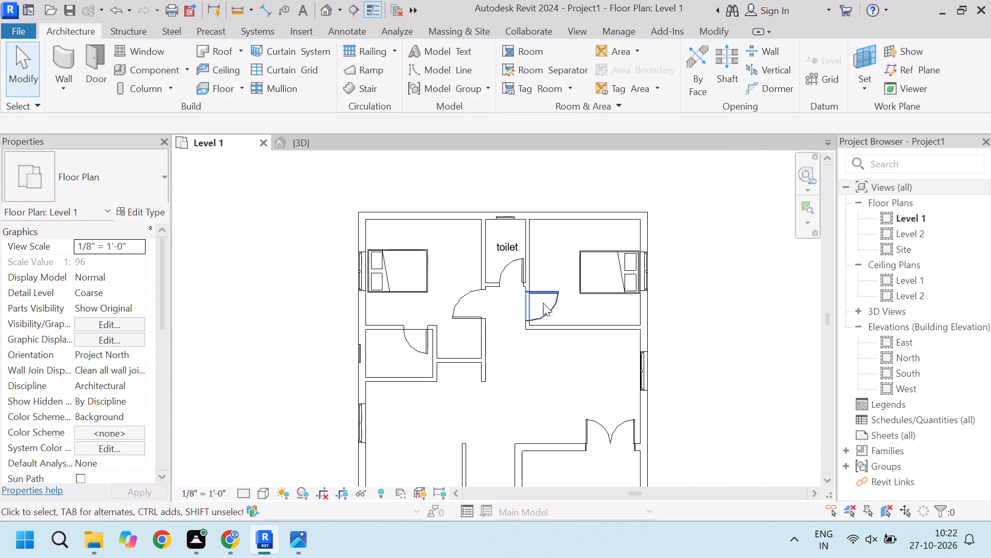
{"action": "left_click", "coordinate": [540, 314]}
{"action": "left_click", "coordinate": [541, 301]}
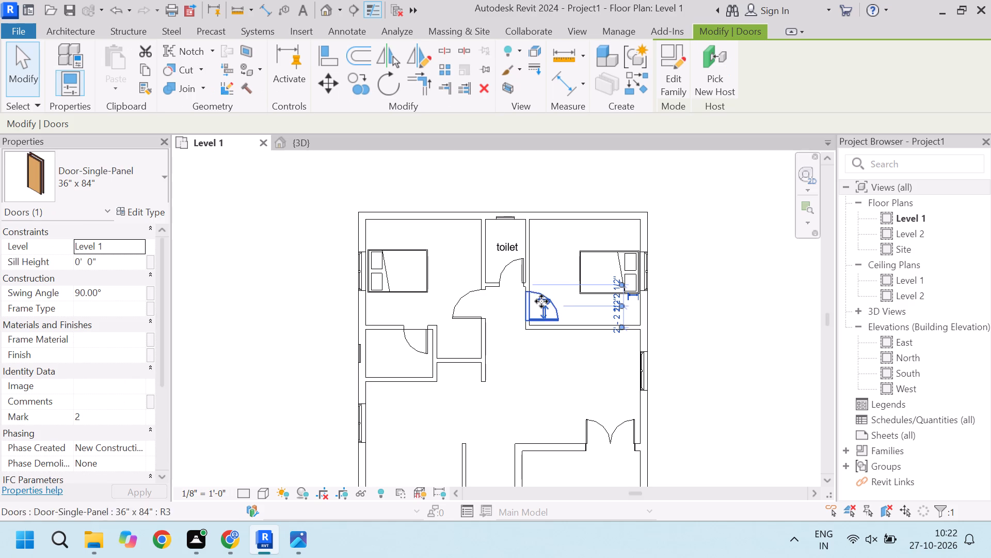
{"action": "left_click", "coordinate": [497, 336]}
Flip the facing of the double-hung window in the east wall, south of the northeast bedroom, toward the exterior.
{"action": "scroll", "coordinate": [494, 246], "scroll_direction": "down", "scroll_amount": 3}
{"action": "scroll", "coordinate": [573, 264], "scroll_direction": "up", "scroll_amount": 8}
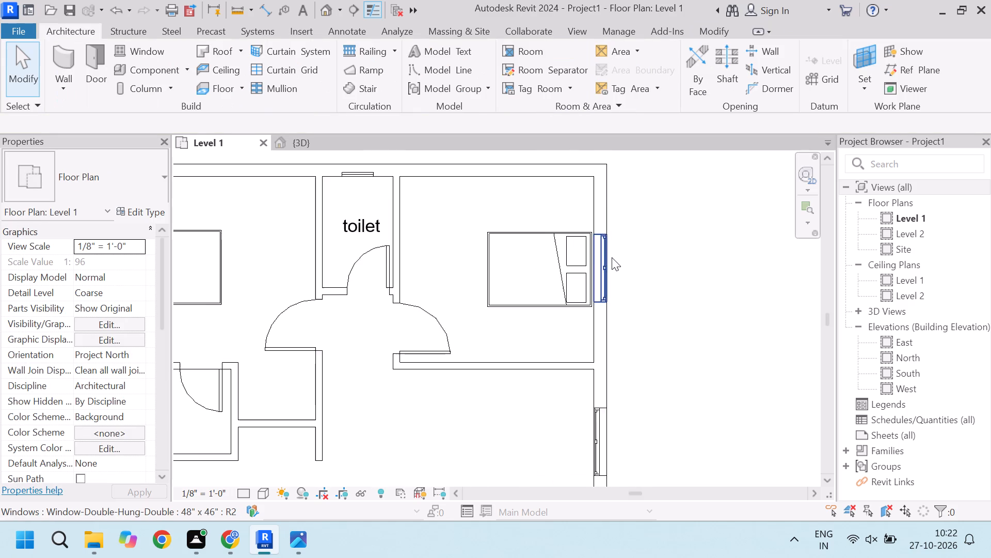
{"action": "scroll", "coordinate": [560, 289], "scroll_direction": "down", "scroll_amount": 5}
{"action": "scroll", "coordinate": [568, 392], "scroll_direction": "up", "scroll_amount": 5}
{"action": "left_click", "coordinate": [589, 371]}
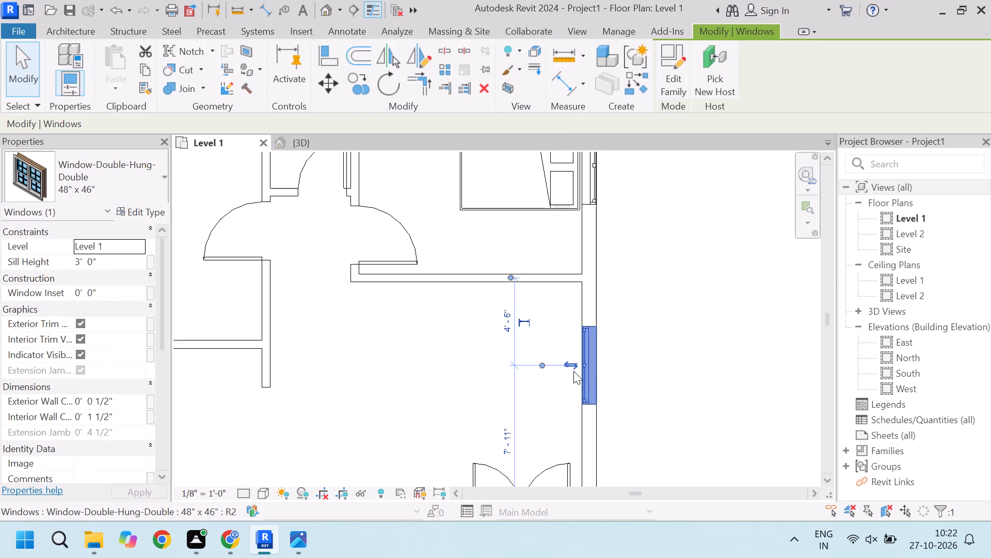
{"action": "left_click", "coordinate": [573, 362]}
{"action": "left_click", "coordinate": [636, 361]}
Flip the facing of the north toilet's louver window so it sits toward the exterior.
{"action": "scroll", "coordinate": [640, 361], "scroll_direction": "down", "scroll_amount": 5}
{"action": "scroll", "coordinate": [394, 415], "scroll_direction": "up", "scroll_amount": 1}
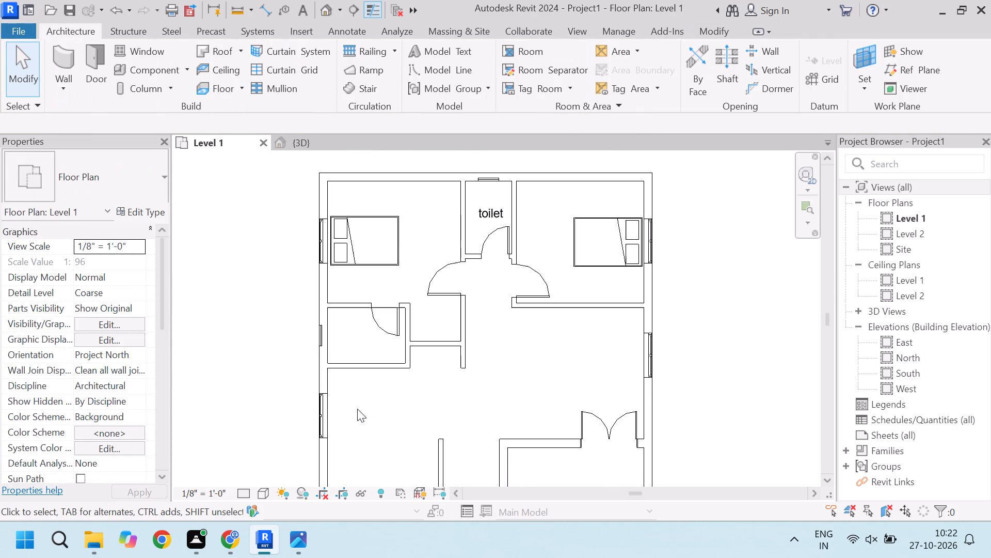
{"action": "scroll", "coordinate": [421, 394], "scroll_direction": "up", "scroll_amount": 1}
{"action": "scroll", "coordinate": [421, 394], "scroll_direction": "down", "scroll_amount": 4}
{"action": "scroll", "coordinate": [319, 330], "scroll_direction": "up", "scroll_amount": 4}
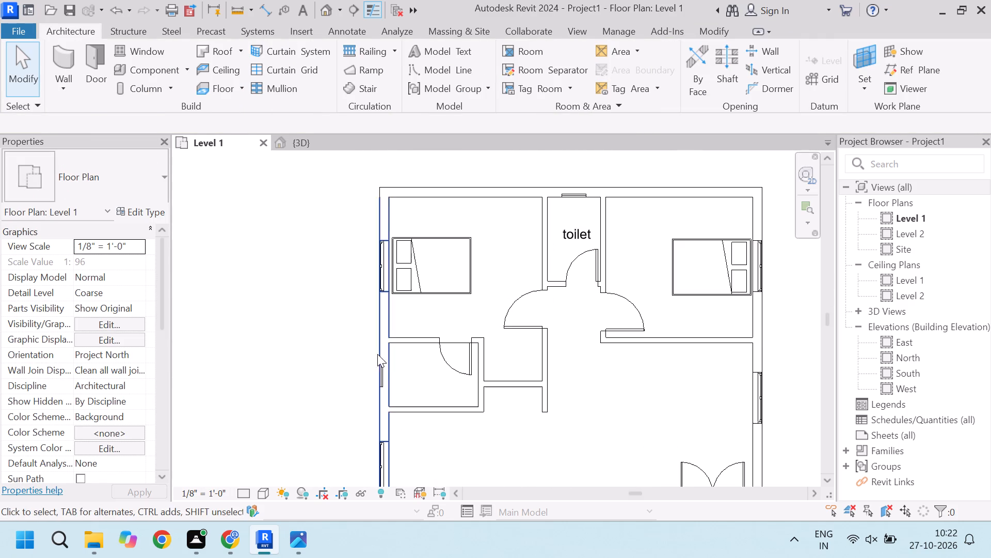
{"action": "scroll", "coordinate": [394, 387], "scroll_direction": "down", "scroll_amount": 3}
{"action": "scroll", "coordinate": [537, 284], "scroll_direction": "up", "scroll_amount": 4}
{"action": "scroll", "coordinate": [501, 261], "scroll_direction": "up", "scroll_amount": 2}
{"action": "left_click", "coordinate": [495, 246]}
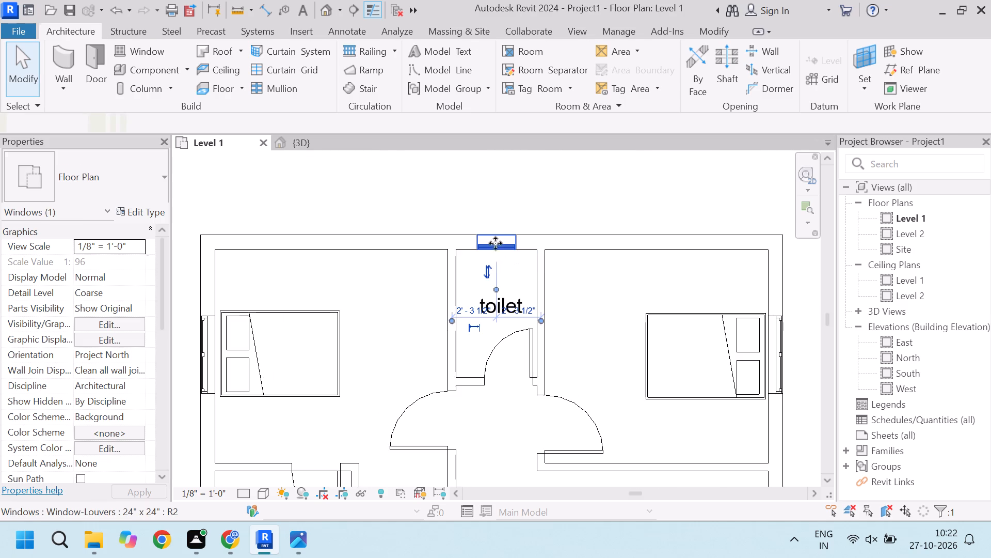
{"action": "left_click", "coordinate": [486, 272]}
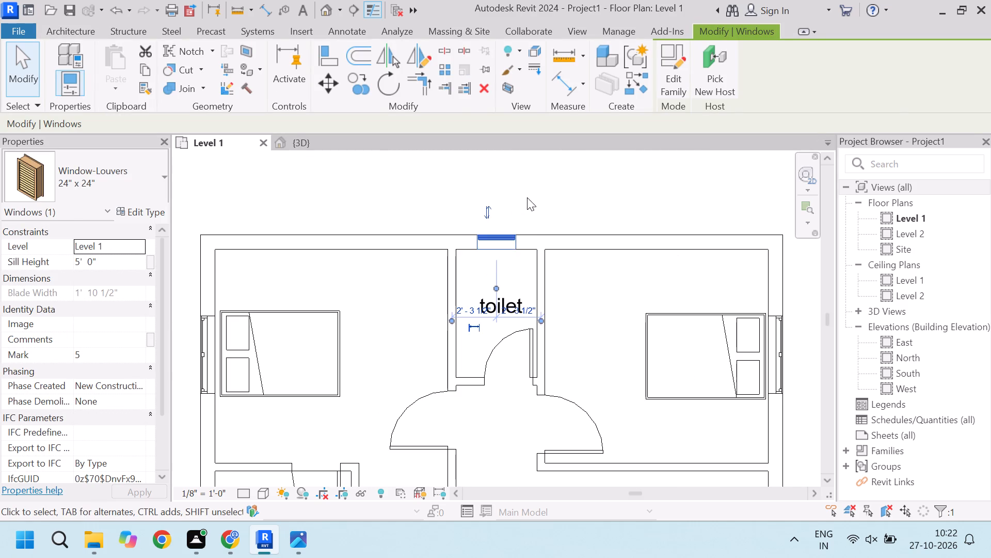
{"action": "left_click", "coordinate": [534, 197]}
Flip the facing of the louver window in the south front recess wall toward the exterior.
{"action": "scroll", "coordinate": [503, 192], "scroll_direction": "down", "scroll_amount": 11}
{"action": "scroll", "coordinate": [522, 339], "scroll_direction": "up", "scroll_amount": 9}
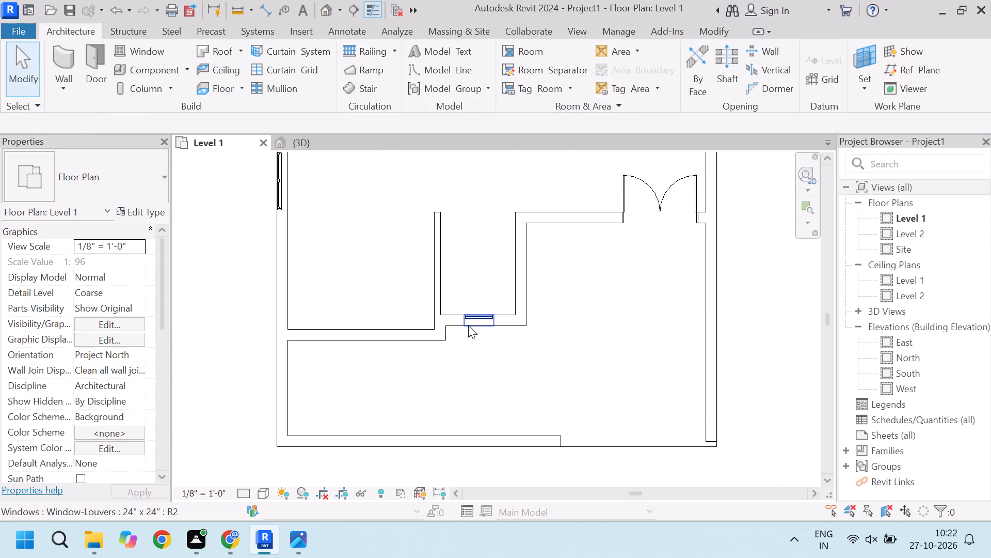
{"action": "left_click", "coordinate": [474, 319]}
{"action": "left_click", "coordinate": [486, 296]}
{"action": "left_click", "coordinate": [571, 340]}
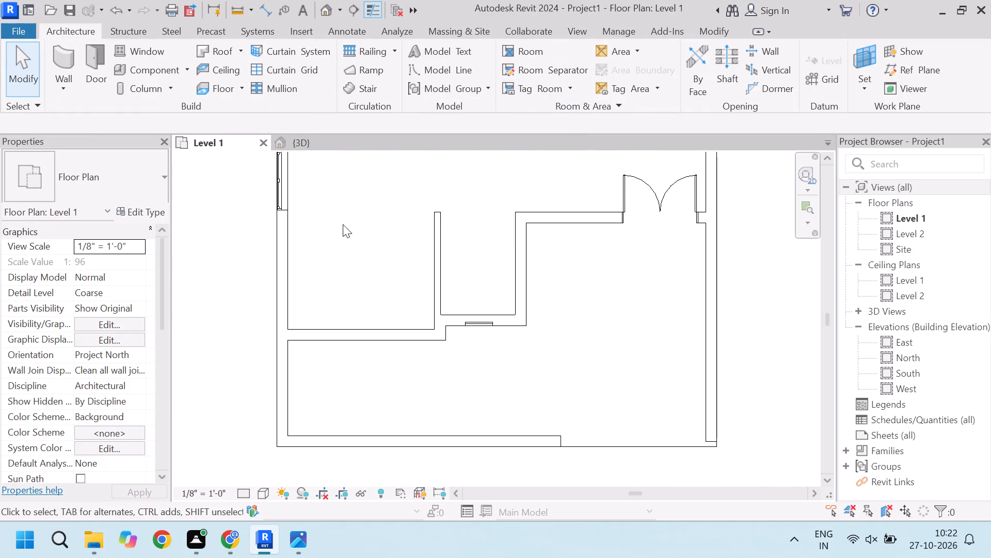
Examine the flipped windows and the door from several sides of the house in the 3D view.
{"action": "left_click", "coordinate": [290, 146]}
{"action": "scroll", "coordinate": [422, 293], "scroll_direction": "down", "scroll_amount": 9}
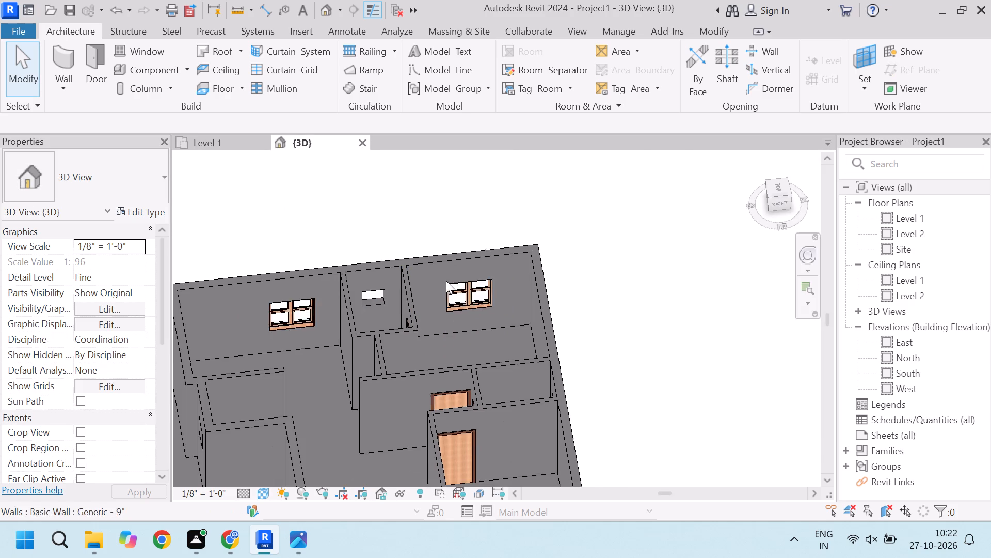
{"action": "scroll", "coordinate": [446, 281], "scroll_direction": "down", "scroll_amount": 6}
{"action": "scroll", "coordinate": [393, 318], "scroll_direction": "up", "scroll_amount": 8}
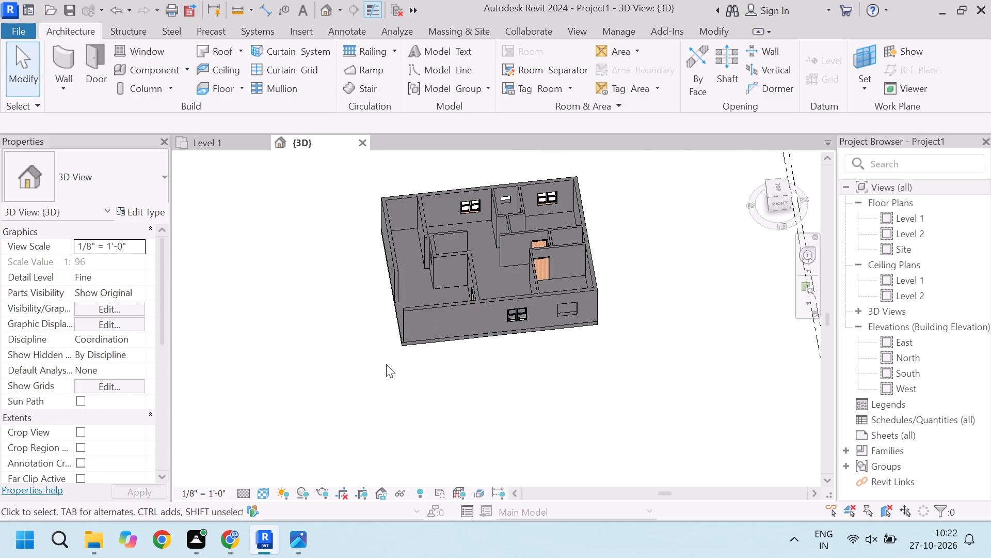
{"action": "middle_click_drag", "start_coordinate": [385, 364], "coordinate": [459, 372]}
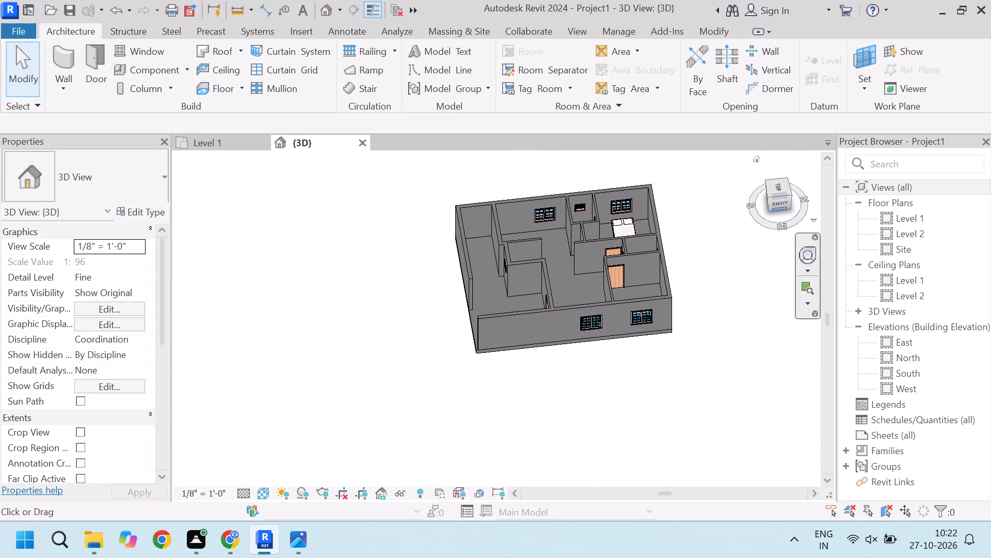
{"action": "left_click_drag", "start_coordinate": [780, 204], "coordinate": [239, 186]}
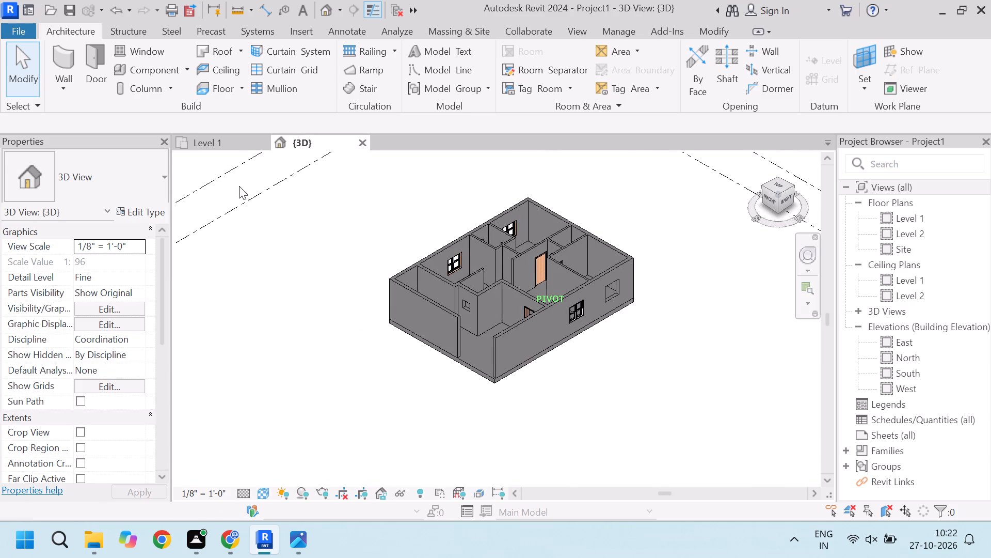
{"action": "left_click_drag", "start_coordinate": [239, 186], "coordinate": [315, 184]}
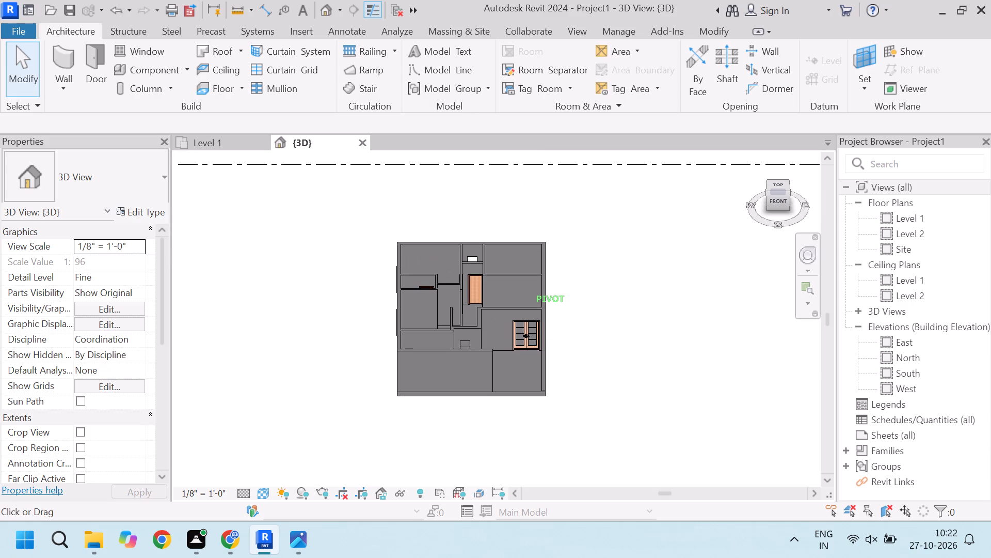
{"action": "left_click", "coordinate": [785, 199]}
{"action": "left_click_drag", "start_coordinate": [779, 199], "coordinate": [715, 200]}
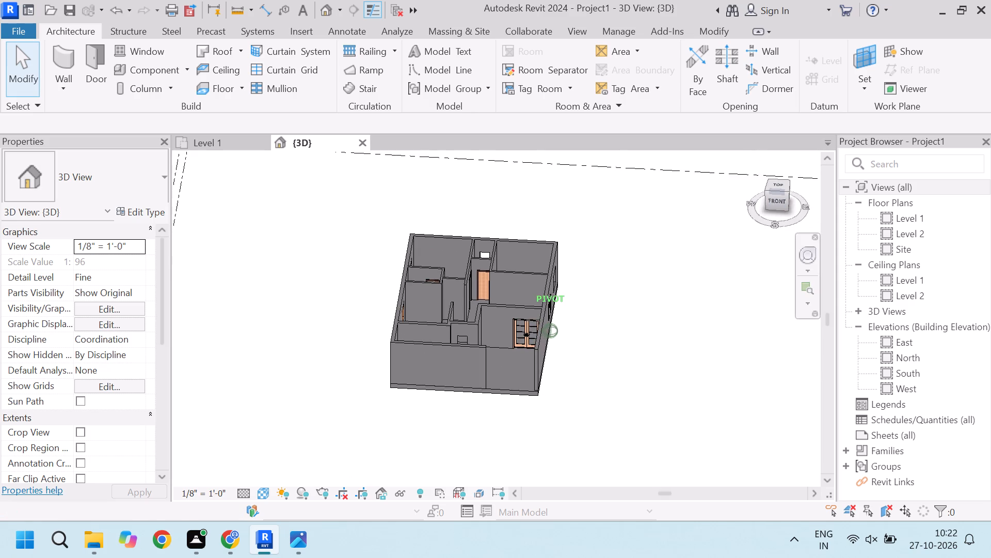
{"action": "left_click_drag", "start_coordinate": [715, 200], "coordinate": [716, 200]}
{"action": "scroll", "coordinate": [730, 197], "scroll_direction": "up", "scroll_amount": 4}
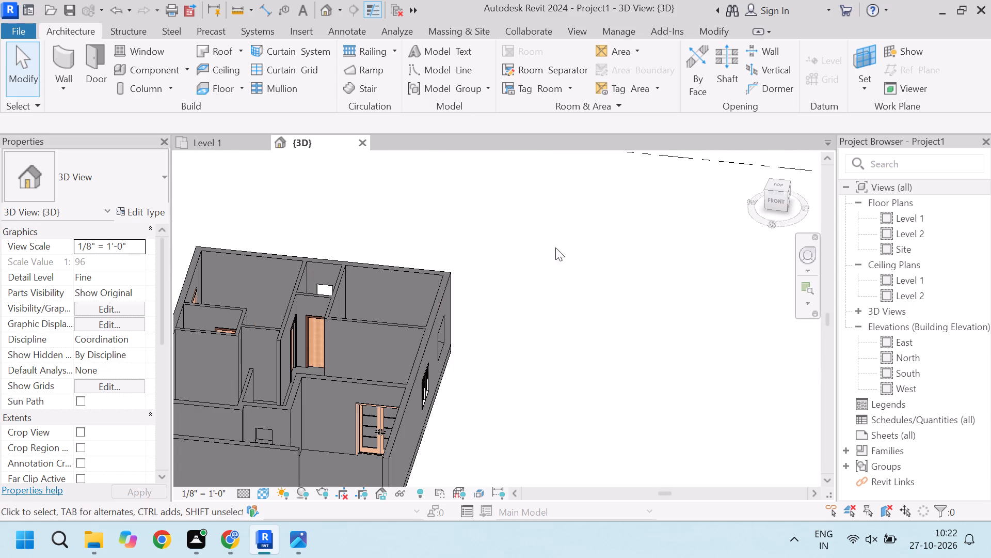
{"action": "scroll", "coordinate": [606, 251], "scroll_direction": "down", "scroll_amount": 3}
Create a sloped Generic - 12" footprint roof at Level 2 with a 30' by 40' rectangular boundary along the house's outer walls.
{"action": "left_click", "coordinate": [204, 141]}
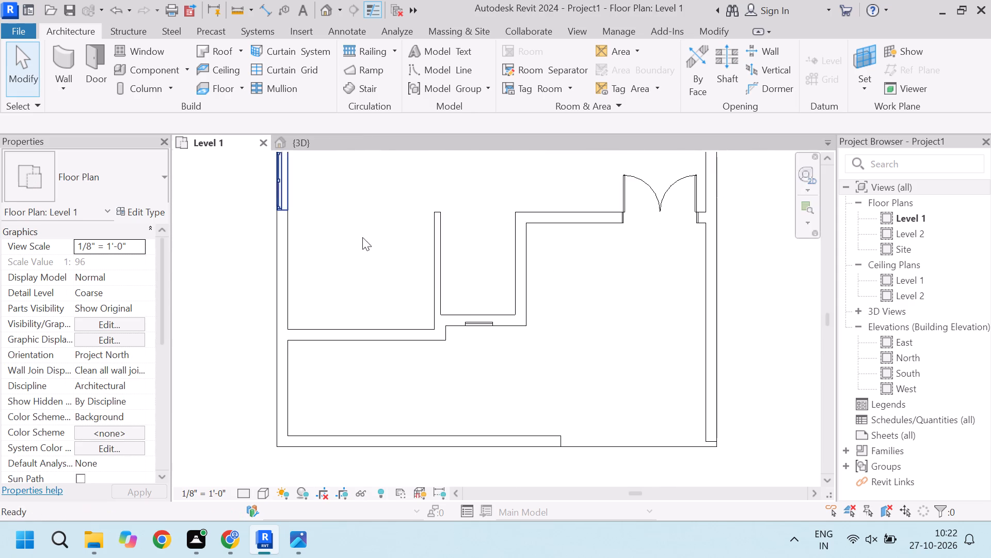
{"action": "scroll", "coordinate": [402, 329], "scroll_direction": "down", "scroll_amount": 9}
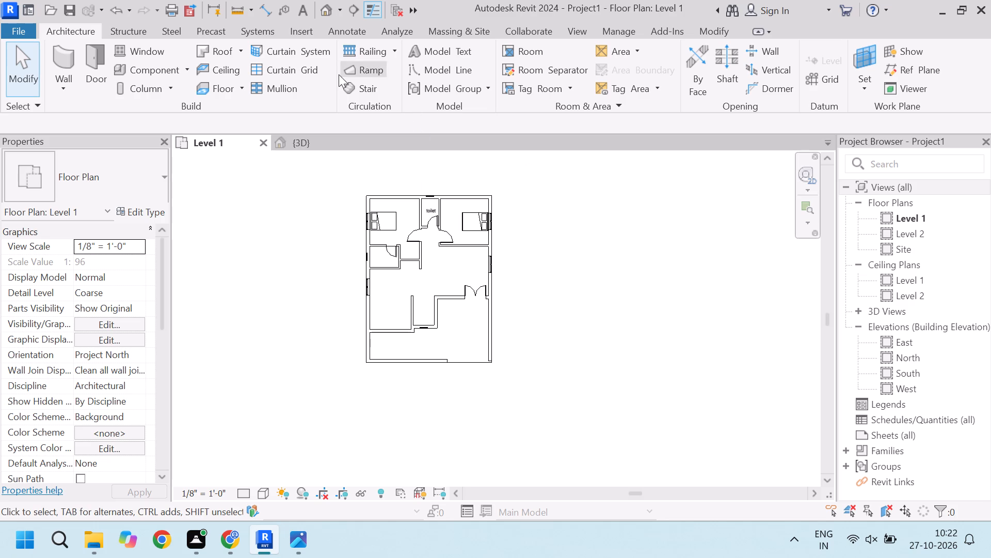
{"action": "left_click", "coordinate": [223, 50]}
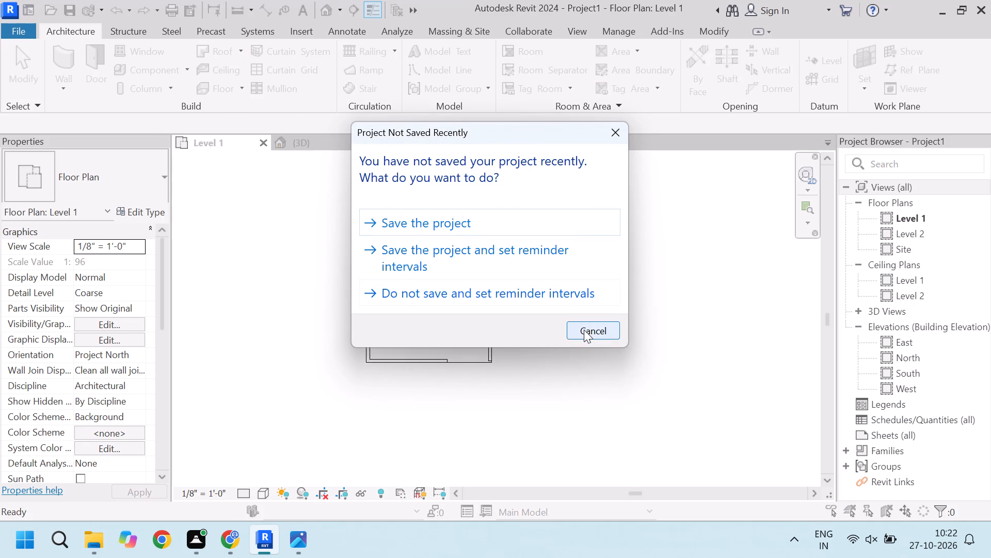
{"action": "left_click", "coordinate": [584, 330]}
{"action": "left_click", "coordinate": [485, 302]}
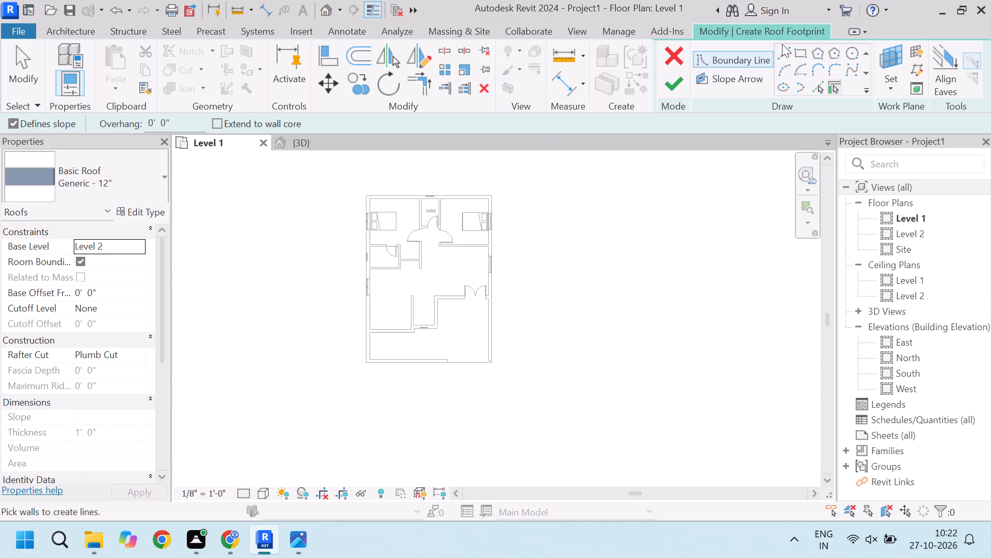
{"action": "left_click", "coordinate": [788, 50]}
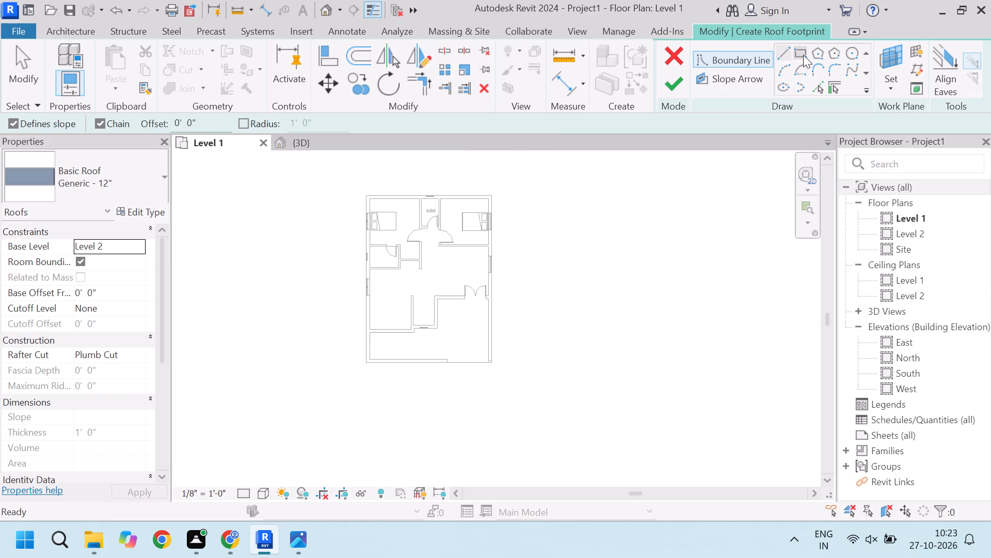
{"action": "left_click", "coordinate": [803, 55]}
{"action": "left_click", "coordinate": [497, 192]}
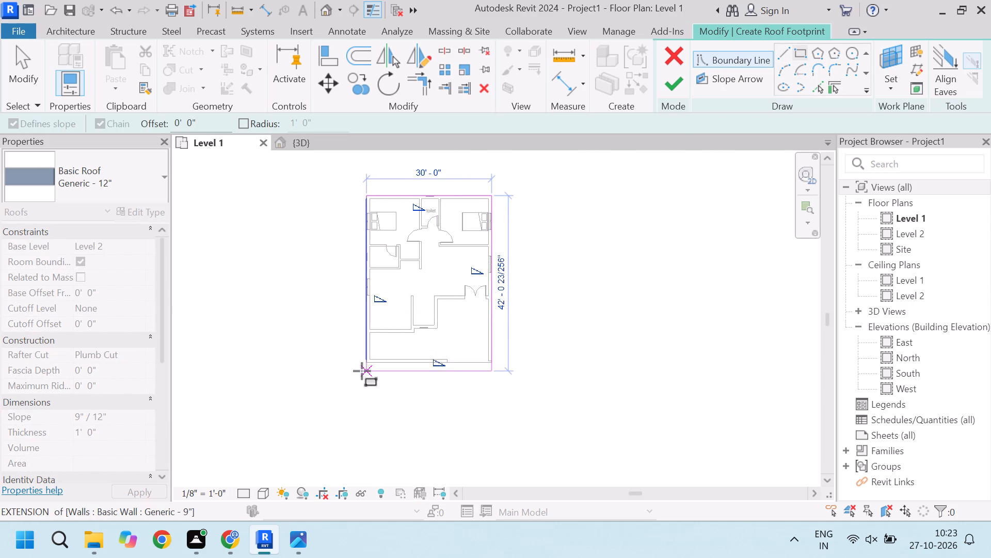
{"action": "scroll", "coordinate": [365, 370], "scroll_direction": "up", "scroll_amount": 4}
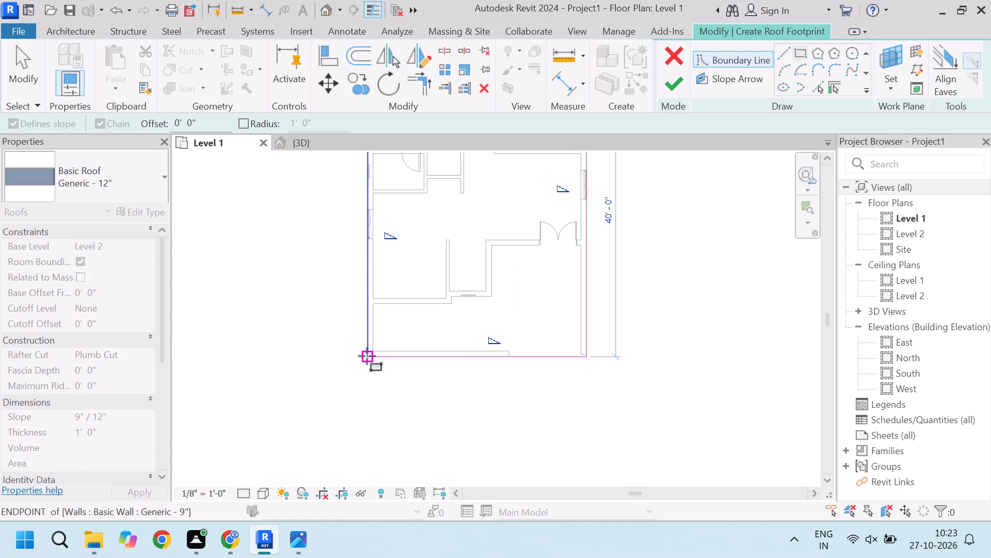
{"action": "left_click", "coordinate": [367, 356]}
{"action": "left_click", "coordinate": [674, 91]}
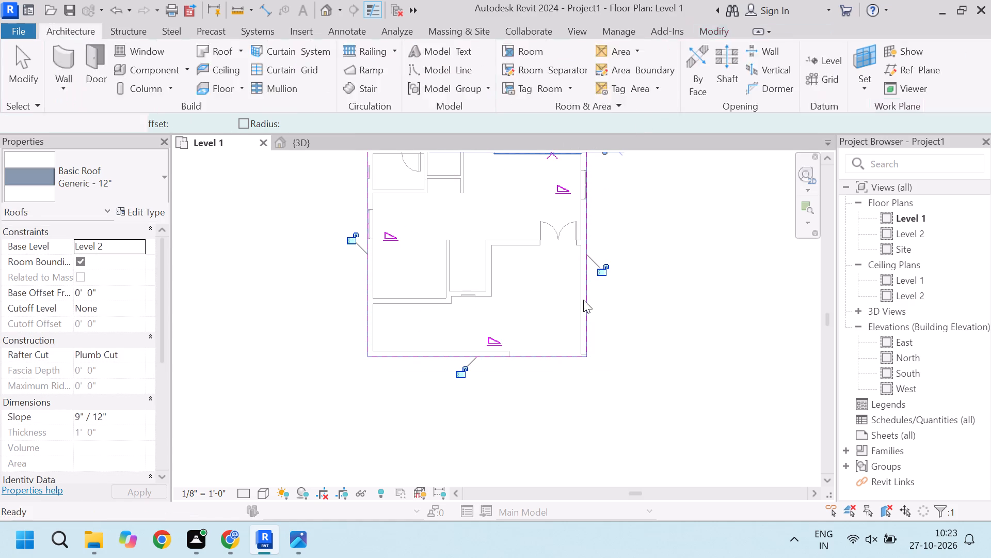
{"action": "left_click", "coordinate": [303, 145]}
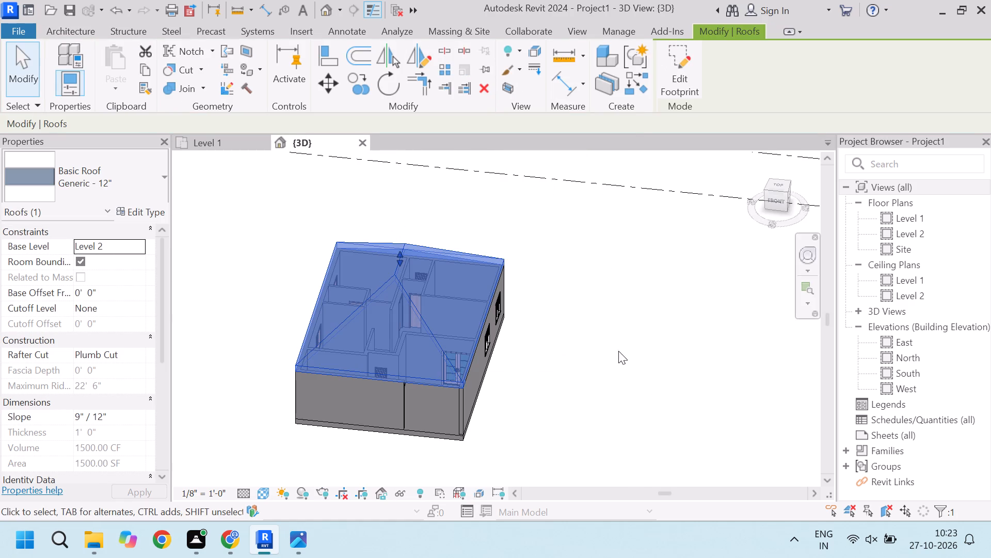
{"action": "left_click", "coordinate": [631, 361]}
{"action": "scroll", "coordinate": [365, 240], "scroll_direction": "down", "scroll_amount": 2}
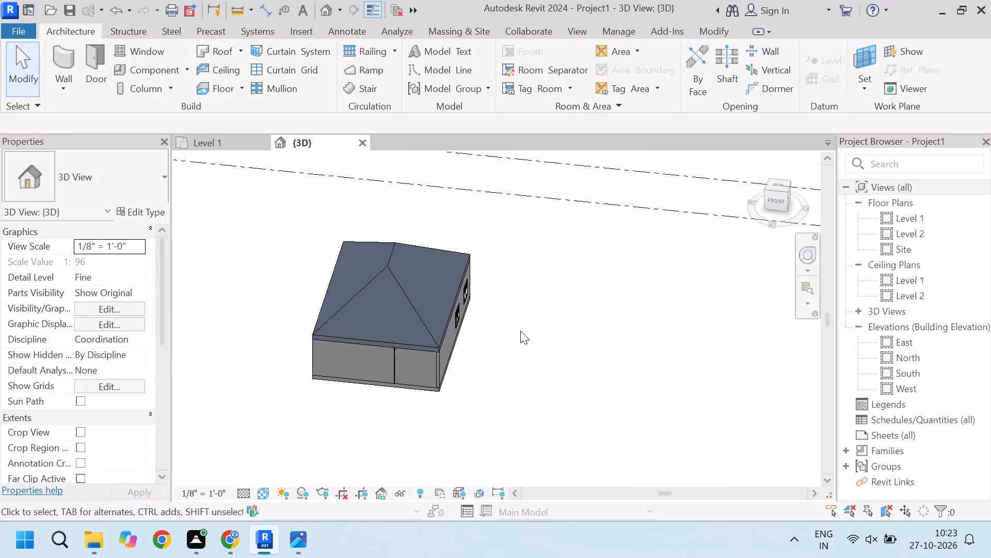
Change the north toilet's text label to all capitals, reading TOILET, in the Level 1 plan.
{"action": "left_click", "coordinate": [218, 134]}
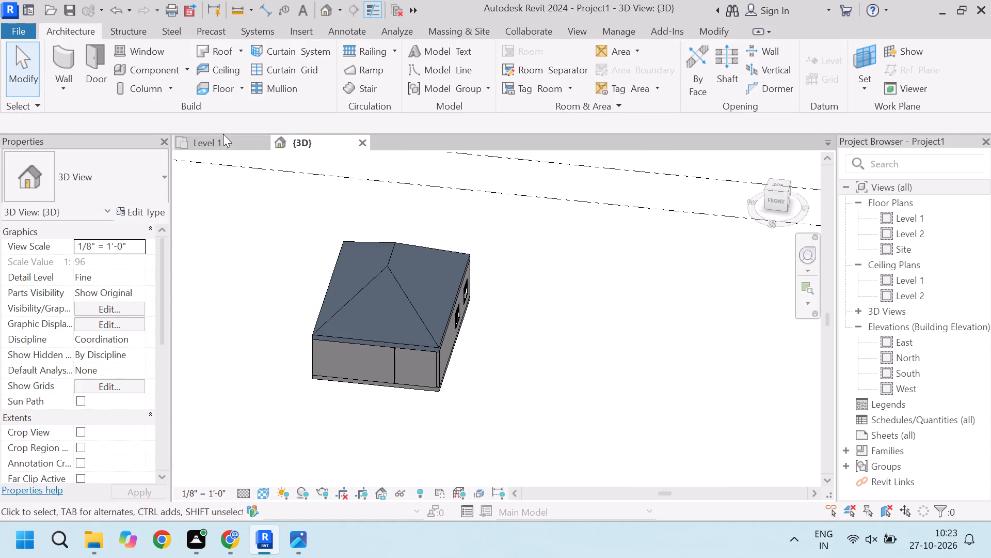
{"action": "left_click", "coordinate": [230, 136]}
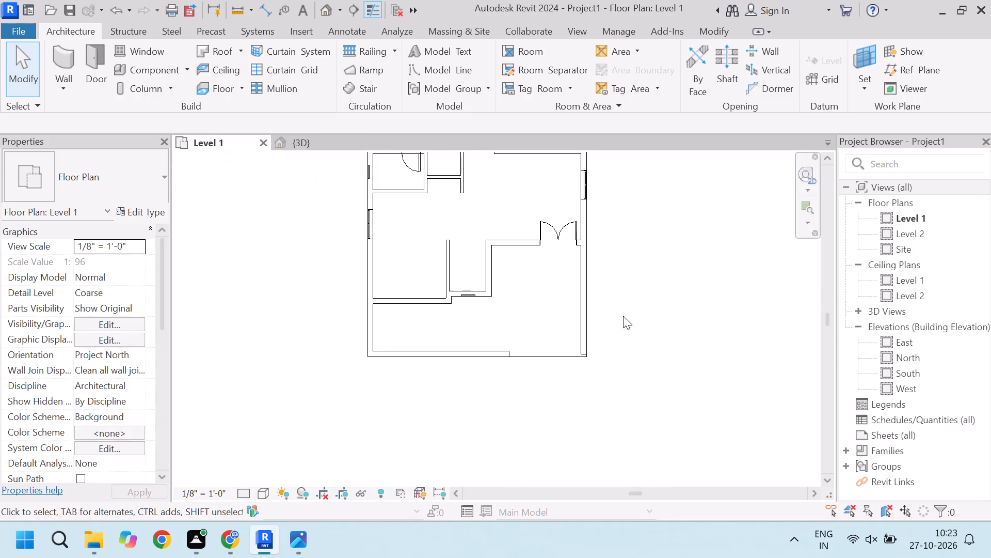
{"action": "scroll", "coordinate": [483, 387], "scroll_direction": "down", "scroll_amount": 3}
{"action": "scroll", "coordinate": [510, 346], "scroll_direction": "down", "scroll_amount": 2}
{"action": "scroll", "coordinate": [519, 258], "scroll_direction": "up", "scroll_amount": 4}
{"action": "scroll", "coordinate": [418, 236], "scroll_direction": "up", "scroll_amount": 3}
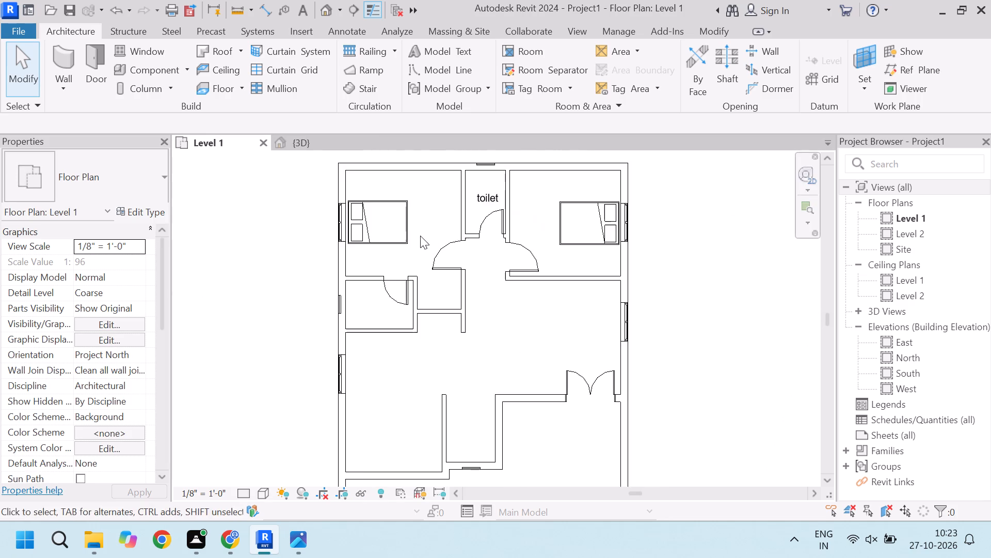
{"action": "scroll", "coordinate": [488, 258], "scroll_direction": "down", "scroll_amount": 7}
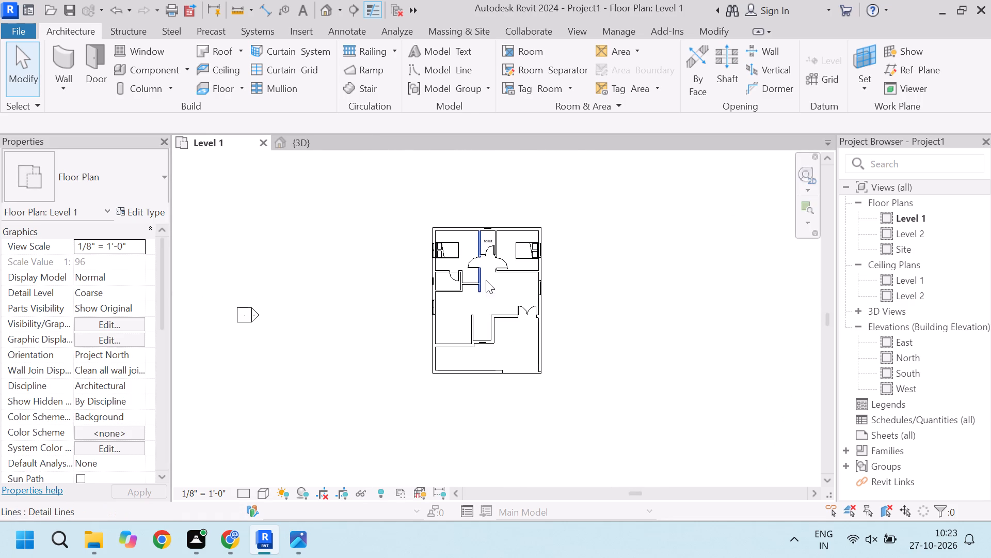
{"action": "scroll", "coordinate": [478, 273], "scroll_direction": "up", "scroll_amount": 5}
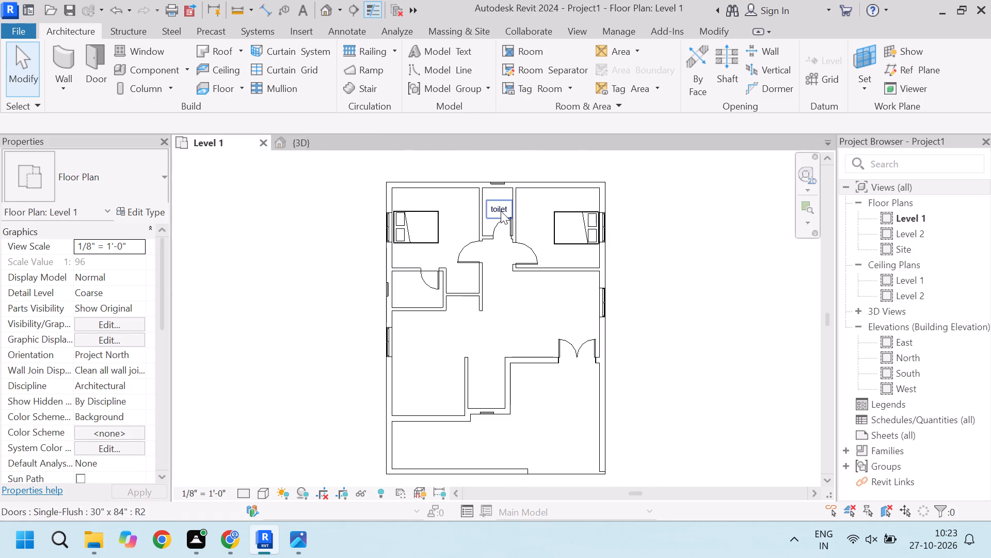
{"action": "double_click", "coordinate": [501, 211]}
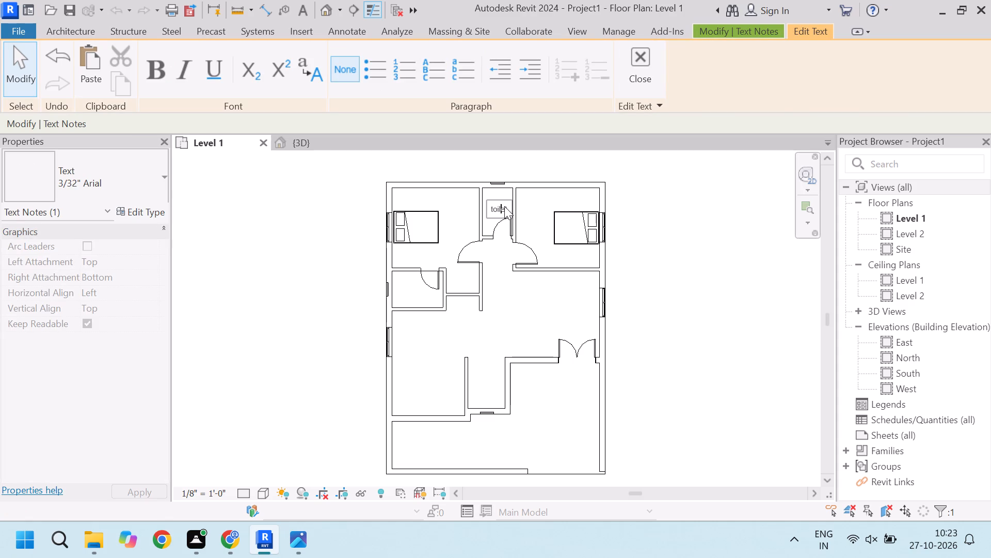
{"action": "triple_click", "coordinate": [504, 206]}
{"action": "left_click", "coordinate": [158, 73]}
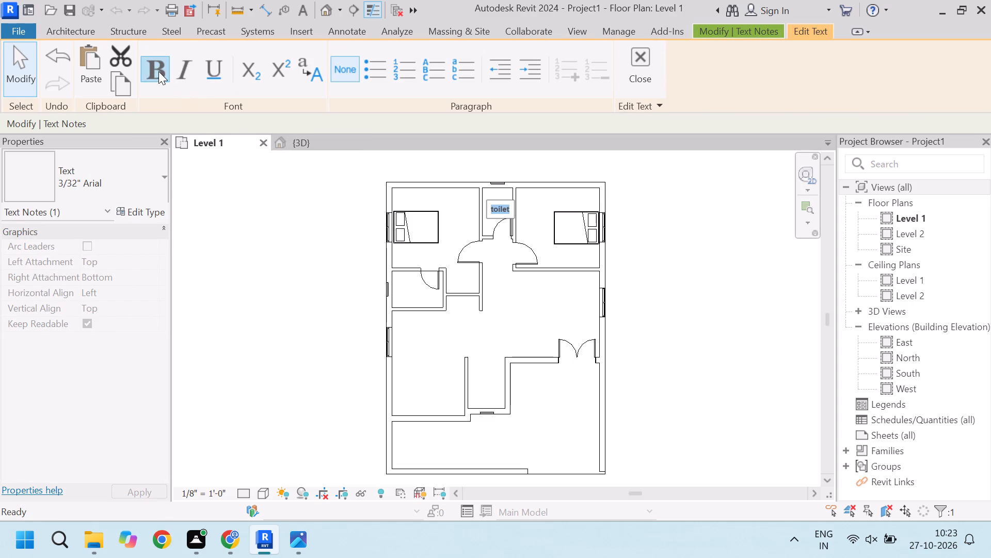
{"action": "left_click", "coordinate": [158, 71]}
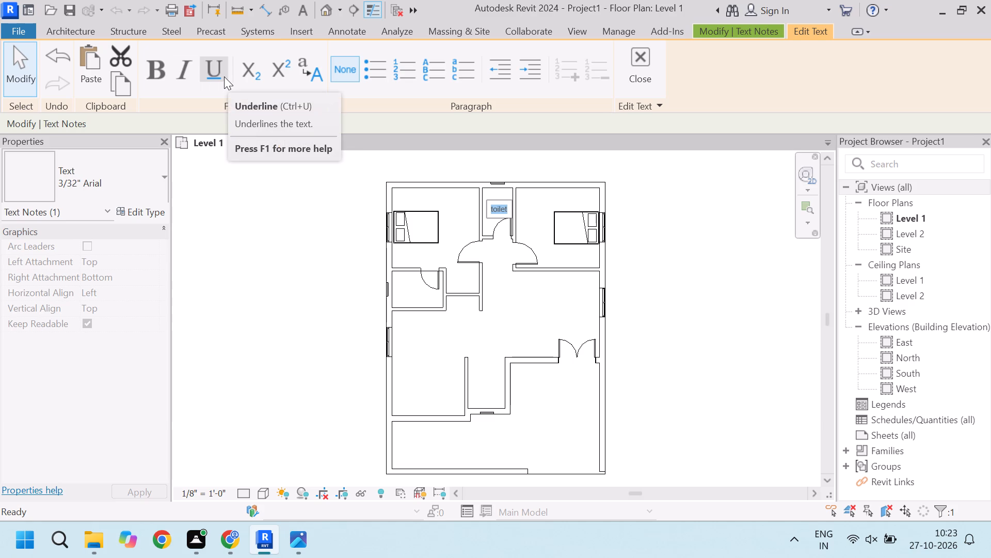
{"action": "left_click", "coordinate": [314, 73]}
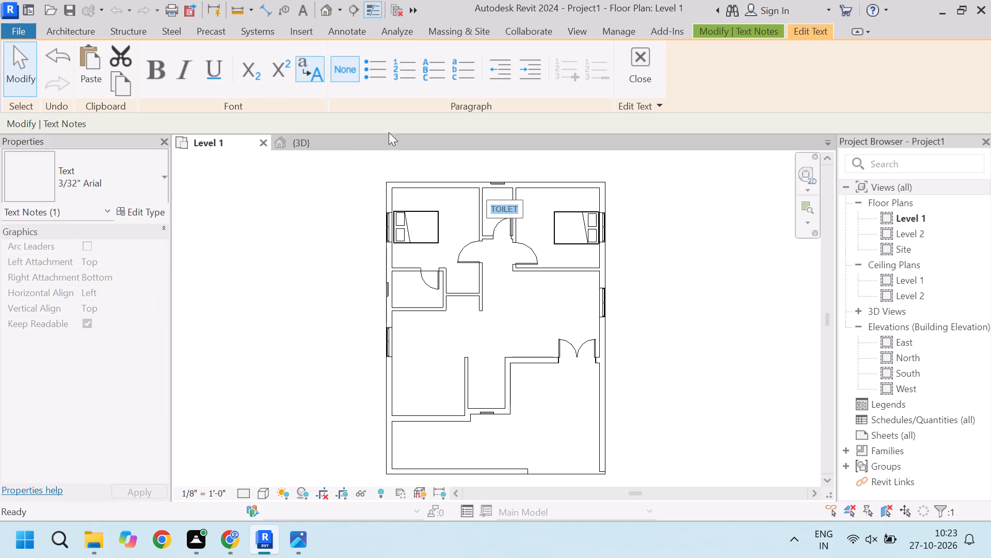
{"action": "left_click", "coordinate": [704, 220]}
Move the TOILET label slightly up and to the west so it fits between the toilet's side walls.
{"action": "scroll", "coordinate": [505, 201], "scroll_direction": "up", "scroll_amount": 9}
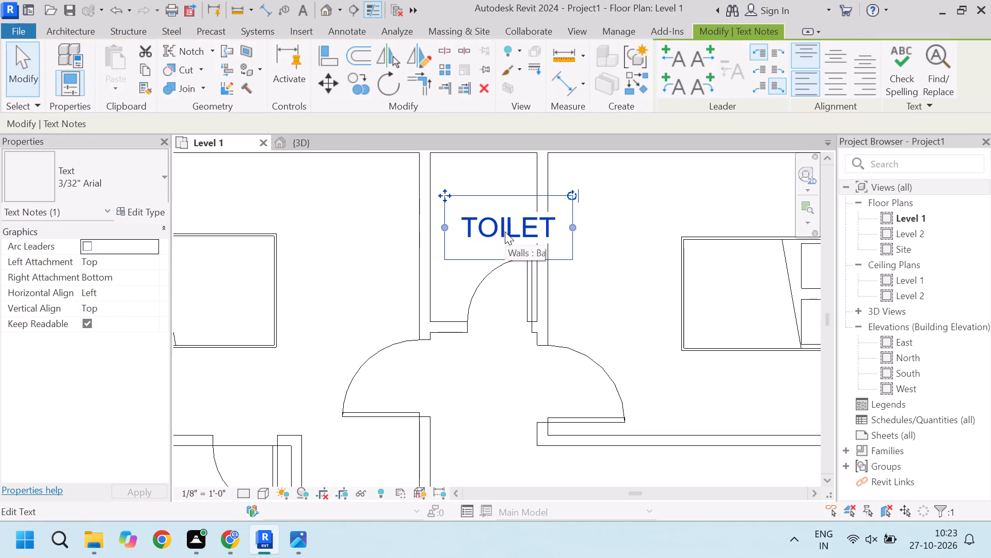
{"action": "left_click_drag", "start_coordinate": [444, 195], "coordinate": [426, 179]}
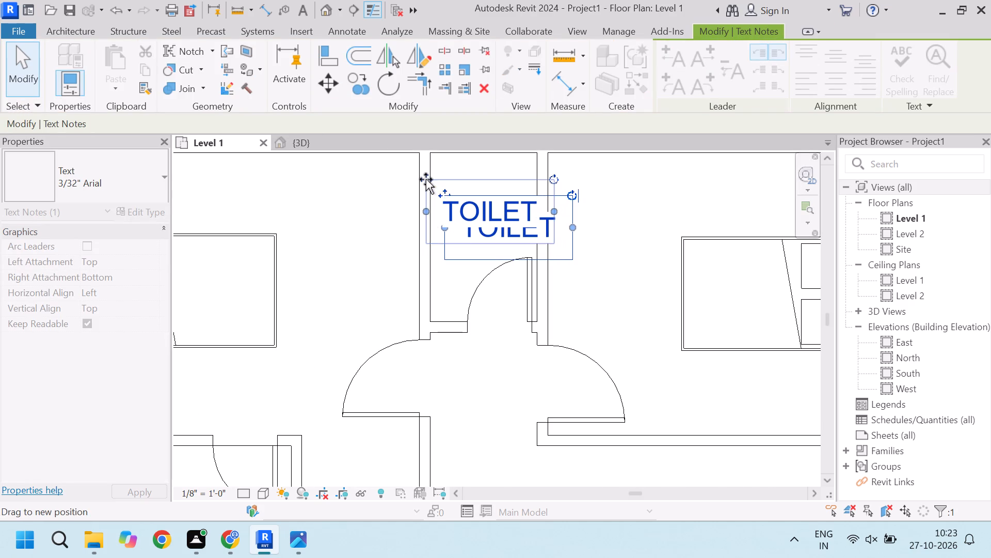
{"action": "left_click_drag", "start_coordinate": [426, 179], "coordinate": [422, 176]}
{"action": "left_click", "coordinate": [611, 260]}
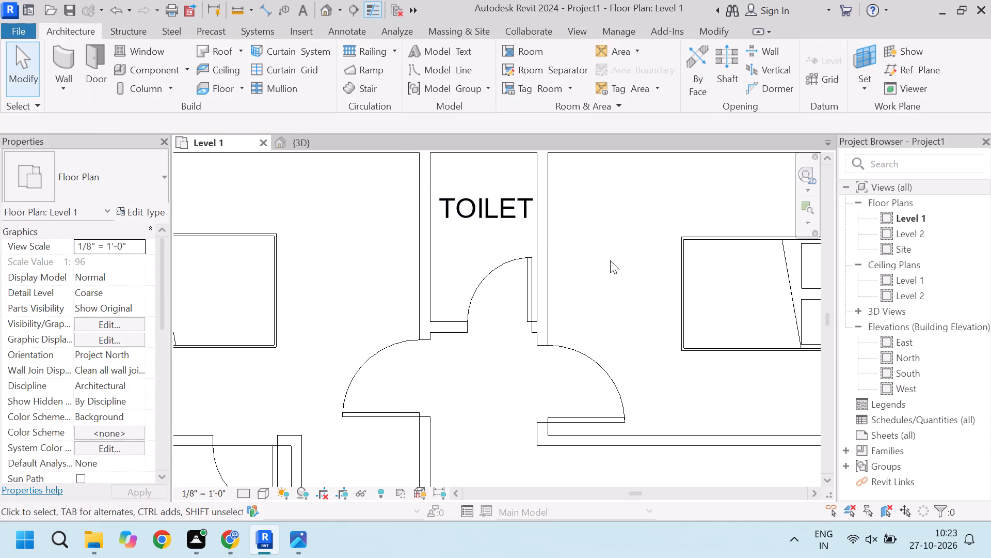
Add the room size 5'0"x7'0" as a second line in the TOILET label.
{"action": "scroll", "coordinate": [436, 206], "scroll_direction": "down", "scroll_amount": 4}
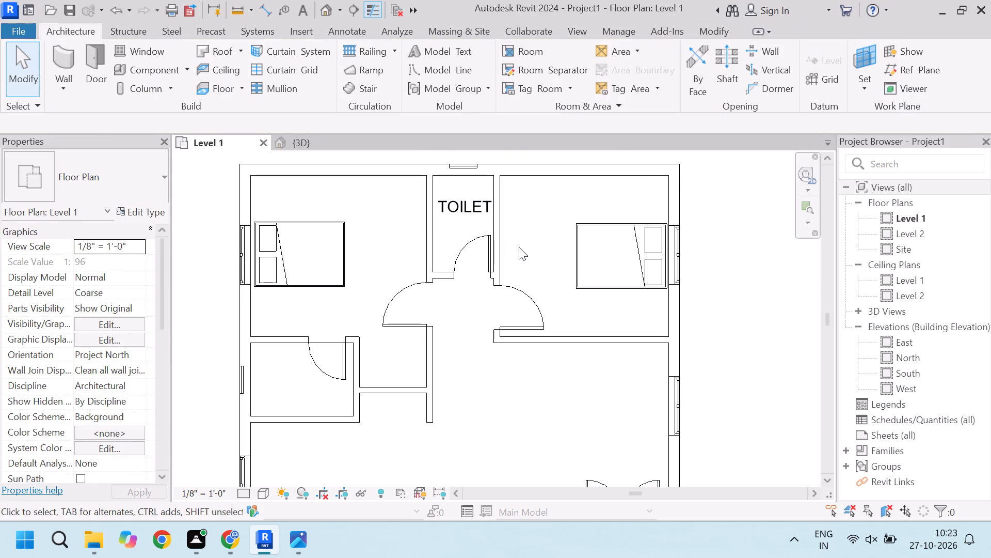
{"action": "scroll", "coordinate": [490, 204], "scroll_direction": "up", "scroll_amount": 3}
{"action": "triple_click", "coordinate": [451, 211]}
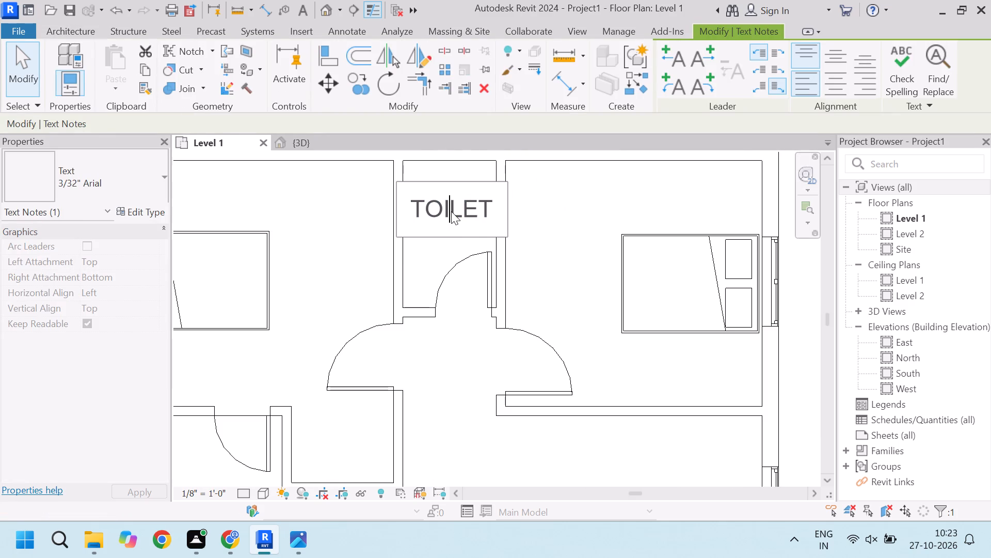
{"action": "left_click", "coordinate": [495, 206]}
{"action": "key", "text": "Return"}
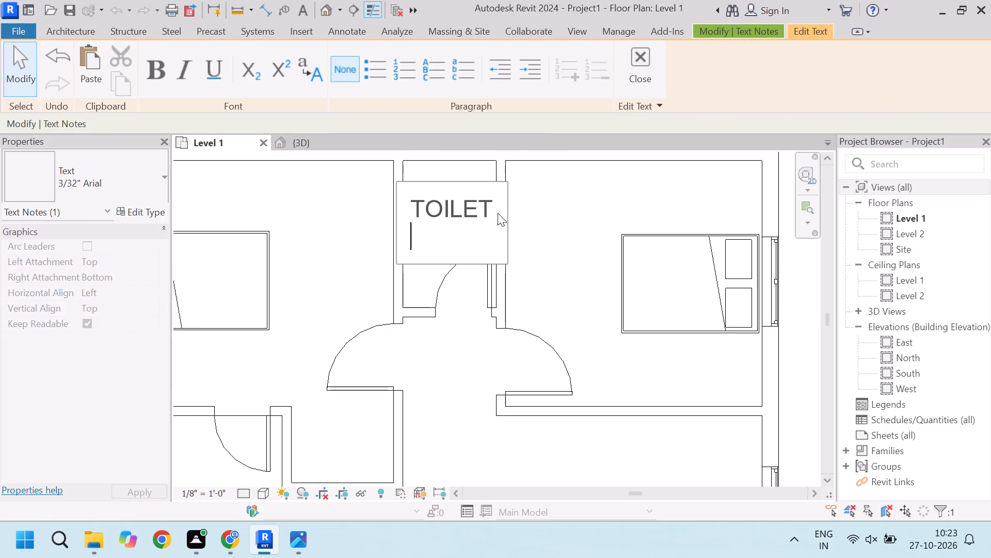
{"action": "key", "text": "5"}
{"action": "key", "text": "apostrophe"}
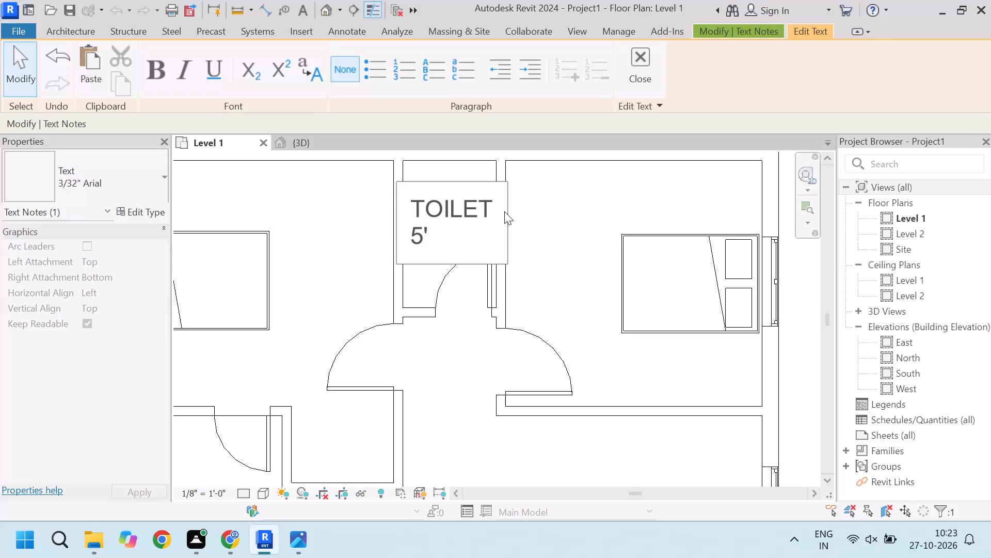
{"action": "type", "text": "0\""}
{"action": "key", "text": "x"}
{"action": "key", "text": "7"}
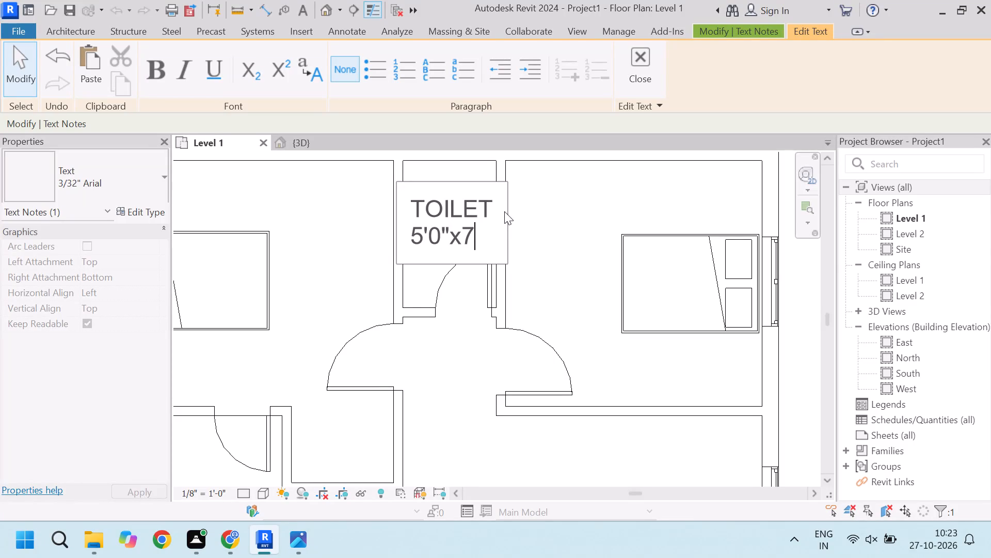
{"action": "key", "text": "apostrophe"}
{"action": "type", "text": "0\""}
{"action": "left_click", "coordinate": [566, 212]}
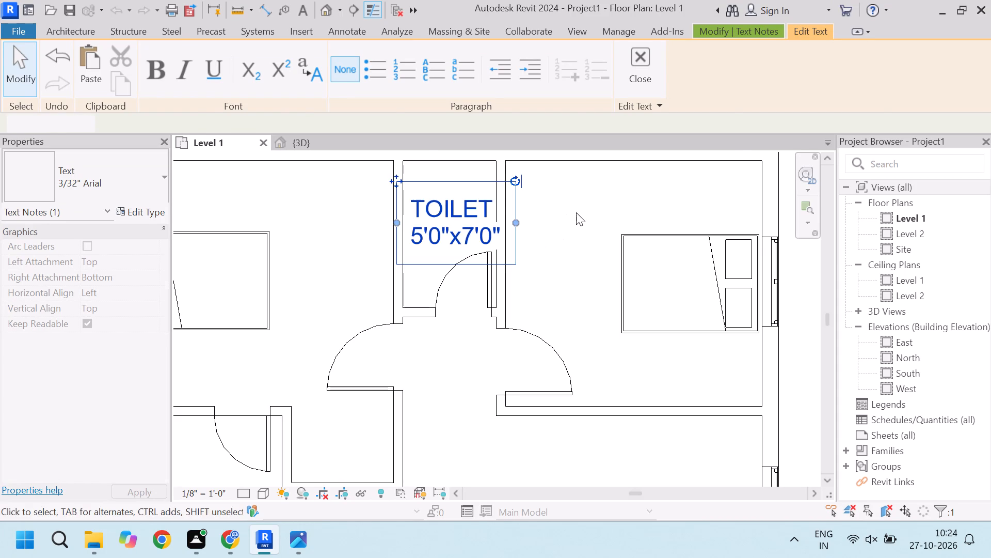
{"action": "scroll", "coordinate": [512, 214], "scroll_direction": "down", "scroll_amount": 1}
{"action": "left_click", "coordinate": [540, 208]}
Copy the north TOILET 5'0"x7'0" label into both bedrooms, the central living area and the west toilet.
{"action": "left_click", "coordinate": [453, 216]}
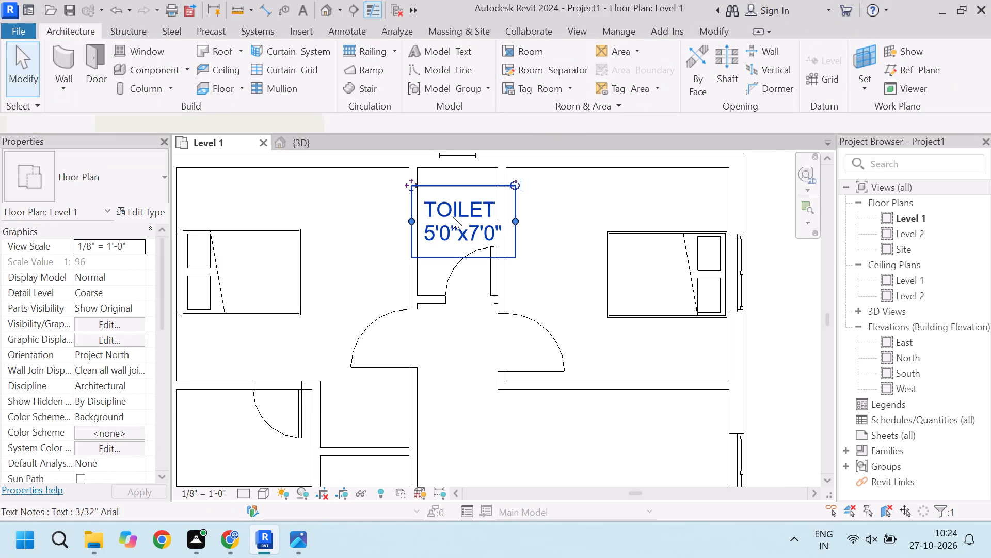
{"action": "key", "text": "c"}
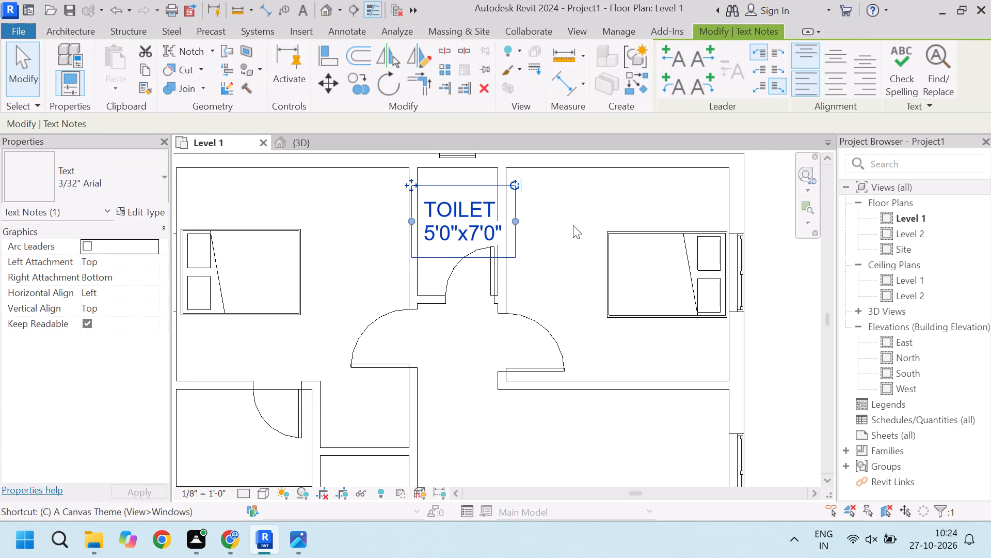
{"action": "key", "text": "o"}
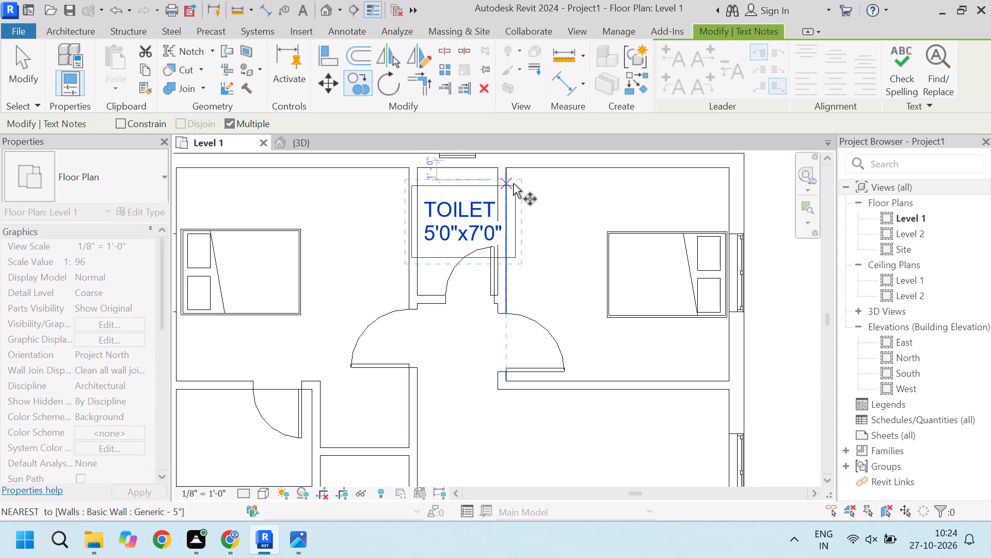
{"action": "left_click", "coordinate": [515, 251]}
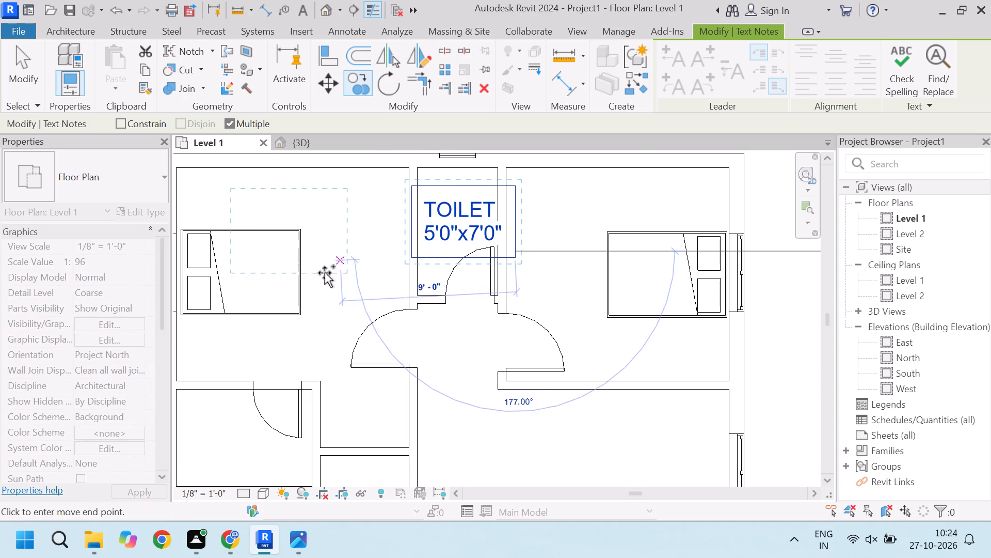
{"action": "left_click", "coordinate": [308, 354]}
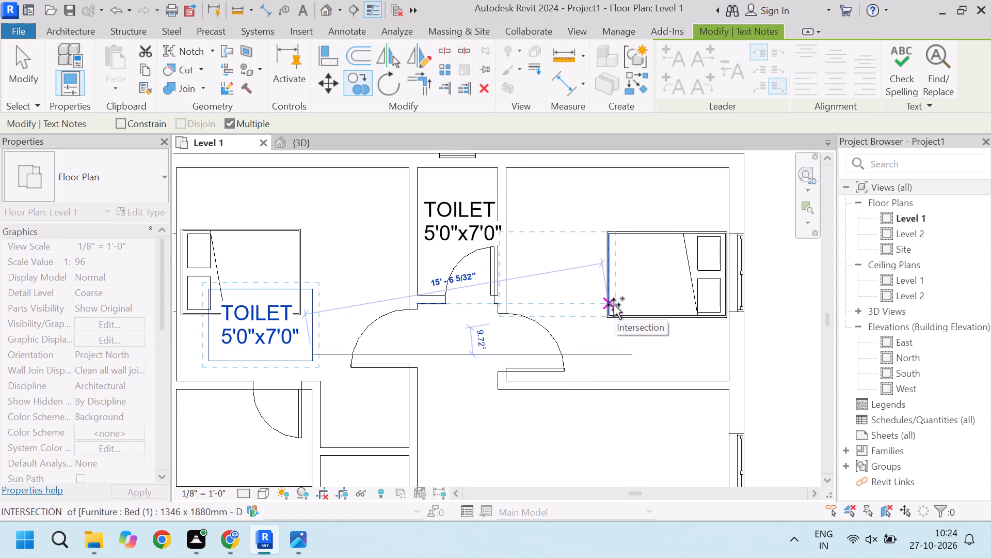
{"action": "left_click", "coordinate": [688, 364]}
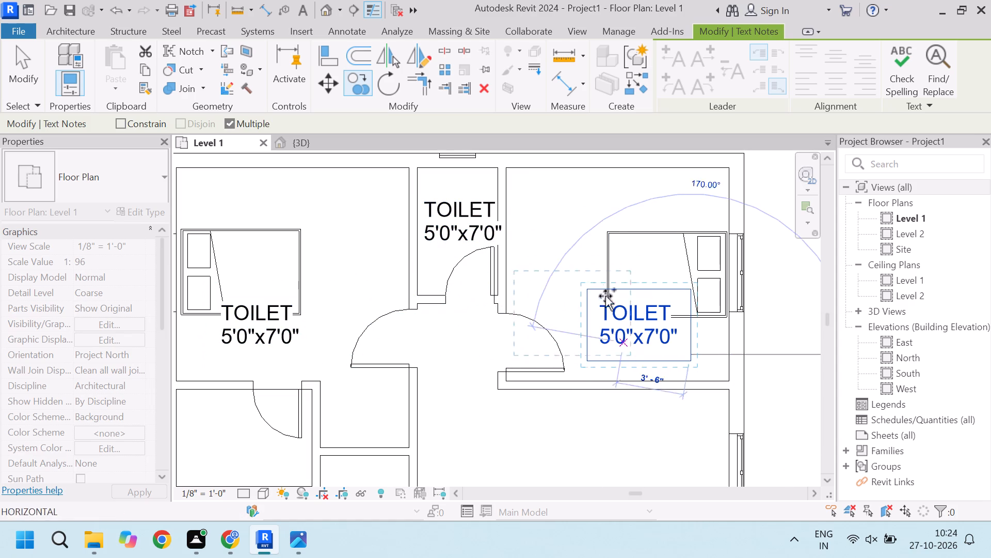
{"action": "scroll", "coordinate": [579, 256], "scroll_direction": "down", "scroll_amount": 4}
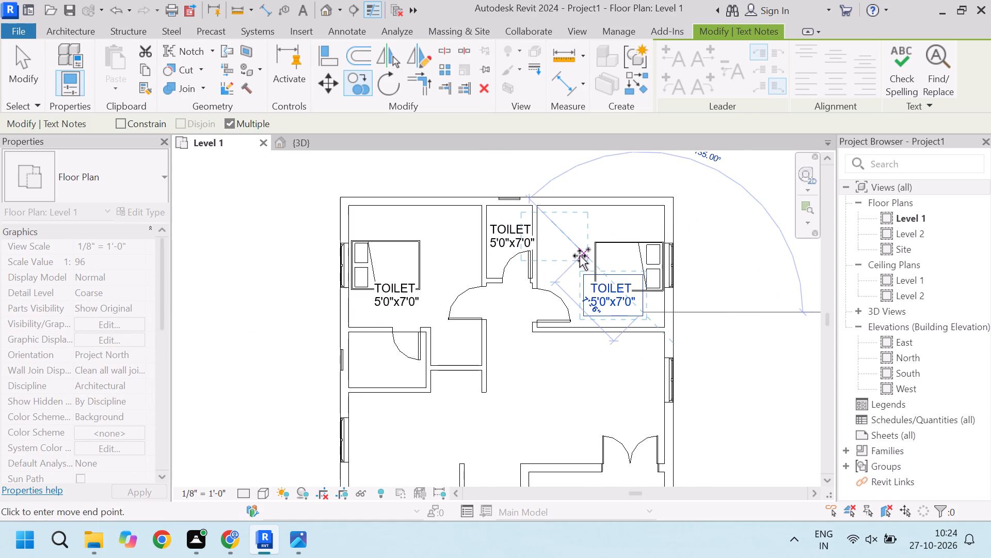
{"action": "left_click", "coordinate": [594, 405]}
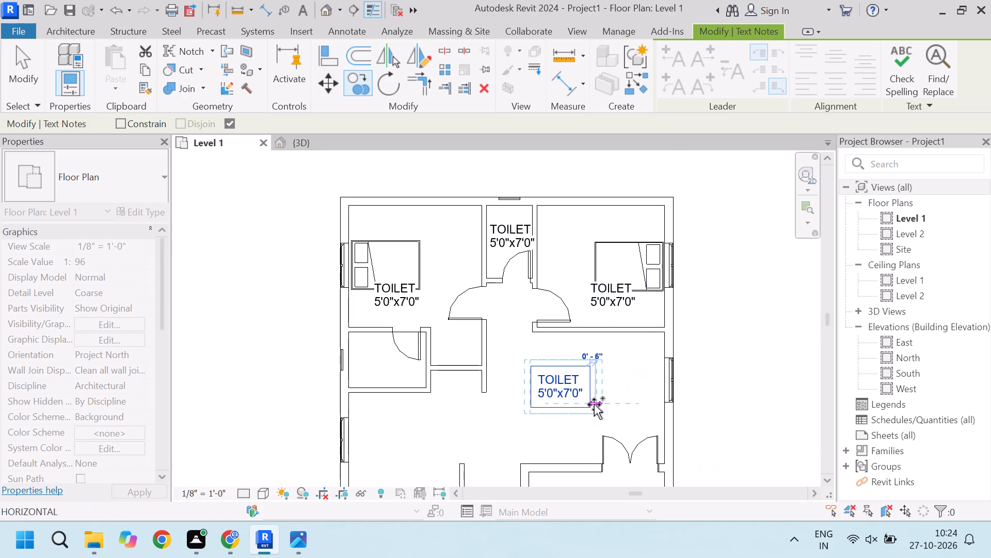
{"action": "left_click", "coordinate": [406, 372]}
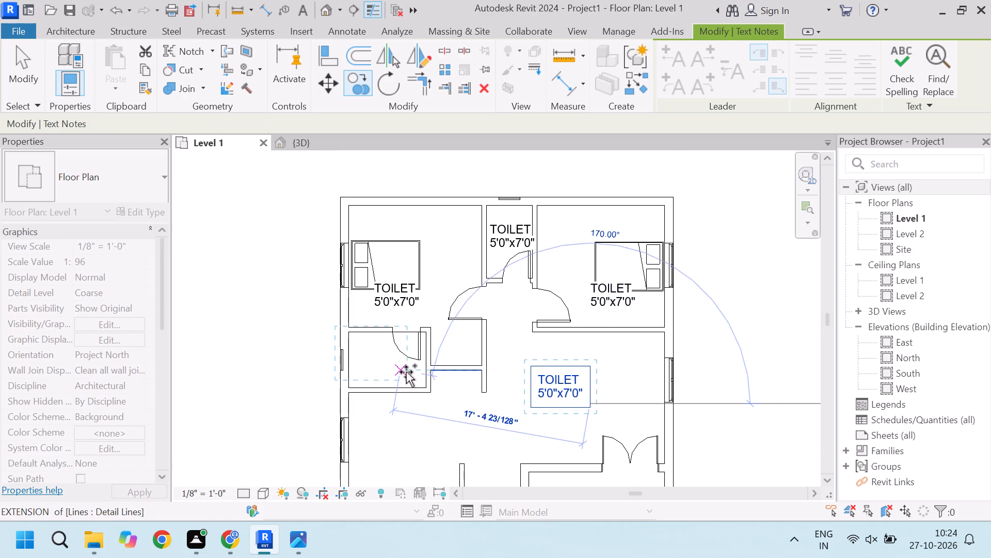
Place further label copies at two spots in the southwest room, at the small room east of it, and in the front area.
{"action": "scroll", "coordinate": [467, 255], "scroll_direction": "down", "scroll_amount": 4}
{"action": "scroll", "coordinate": [459, 353], "scroll_direction": "up", "scroll_amount": 5}
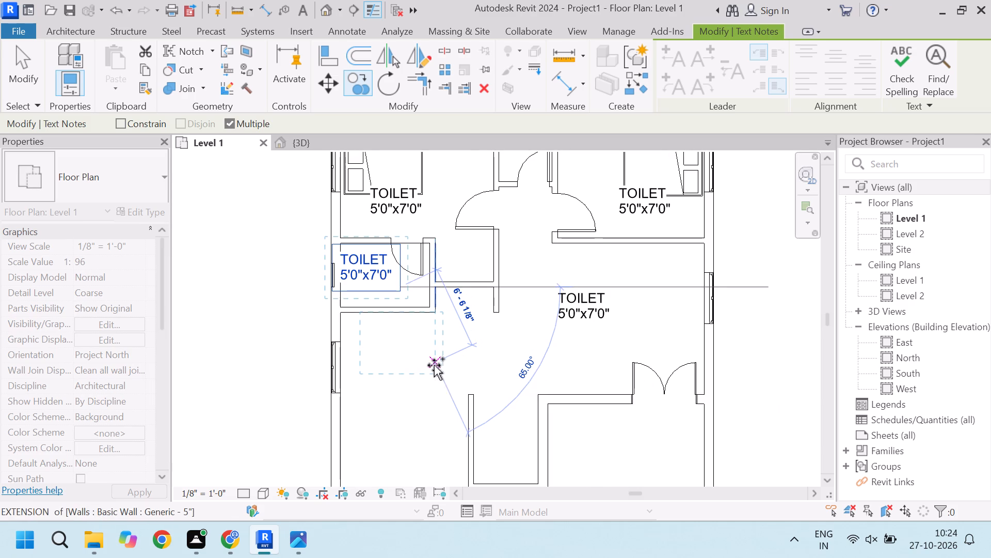
{"action": "scroll", "coordinate": [421, 370], "scroll_direction": "down", "scroll_amount": 3}
{"action": "left_click", "coordinate": [426, 376]}
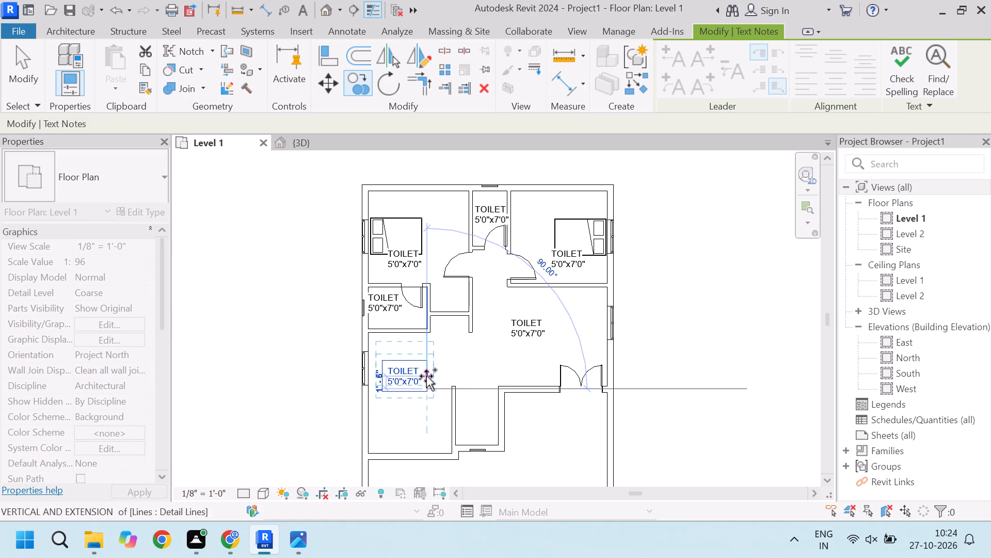
{"action": "left_click", "coordinate": [426, 435]}
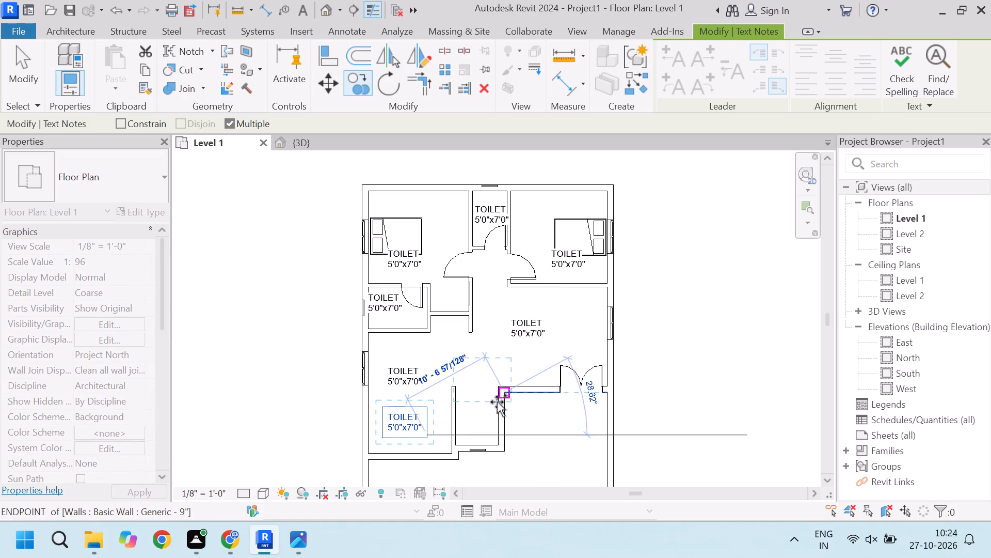
{"action": "scroll", "coordinate": [492, 412], "scroll_direction": "up", "scroll_amount": 4}
{"action": "left_click", "coordinate": [481, 417]}
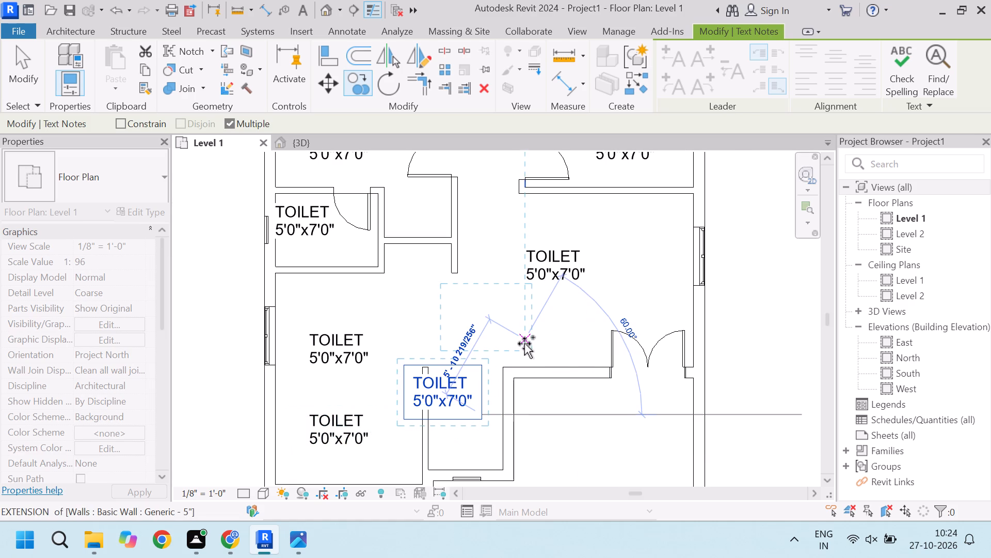
{"action": "scroll", "coordinate": [524, 340], "scroll_direction": "down", "scroll_amount": 2}
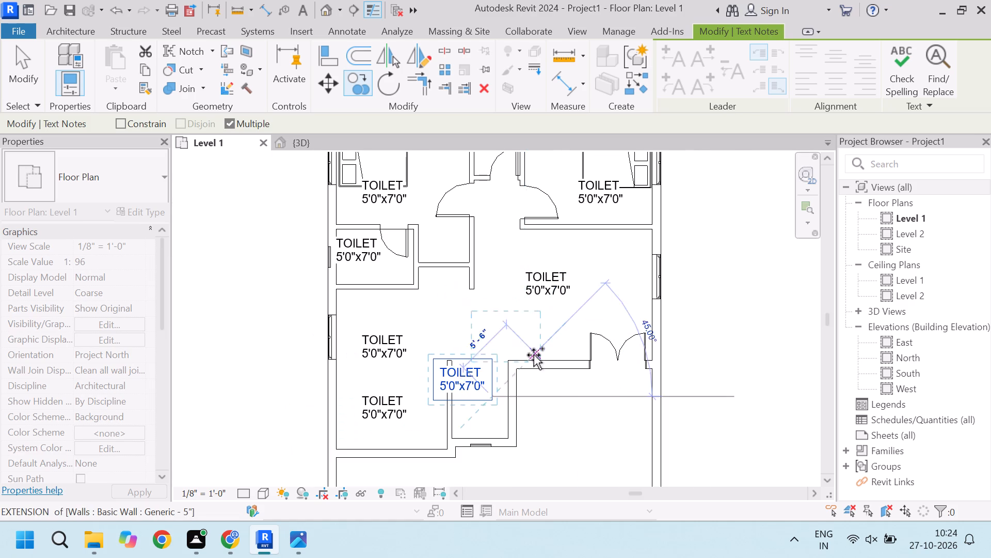
{"action": "scroll", "coordinate": [544, 381], "scroll_direction": "down", "scroll_amount": 6}
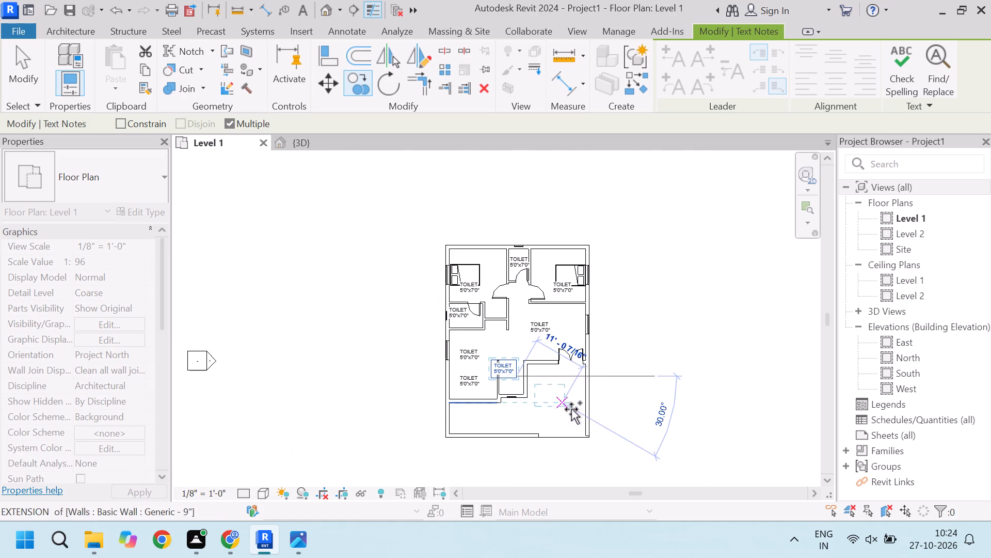
{"action": "left_click", "coordinate": [575, 411]}
{"action": "scroll", "coordinate": [550, 418], "scroll_direction": "up", "scroll_amount": 4}
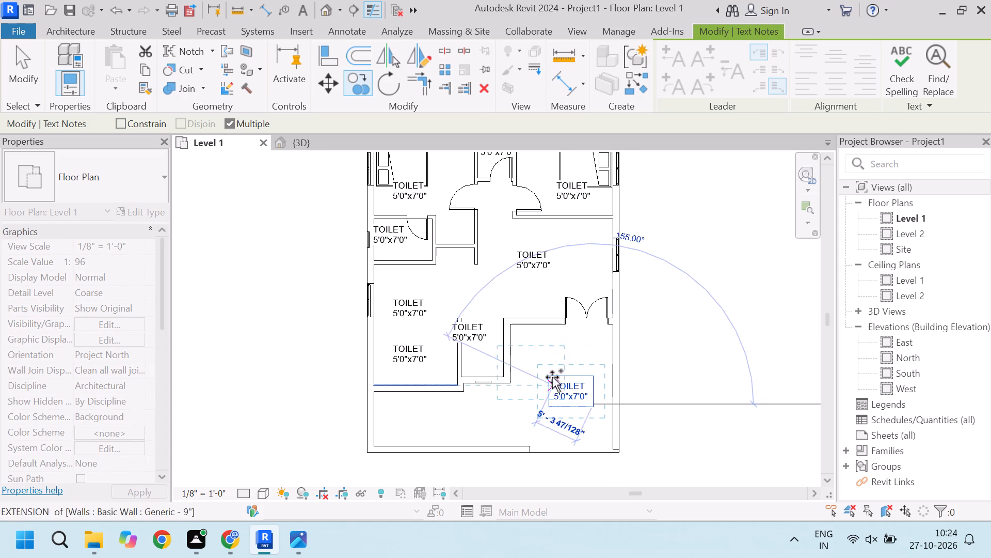
{"action": "key", "text": "Escape"}
{"action": "key", "text": "Escape"}
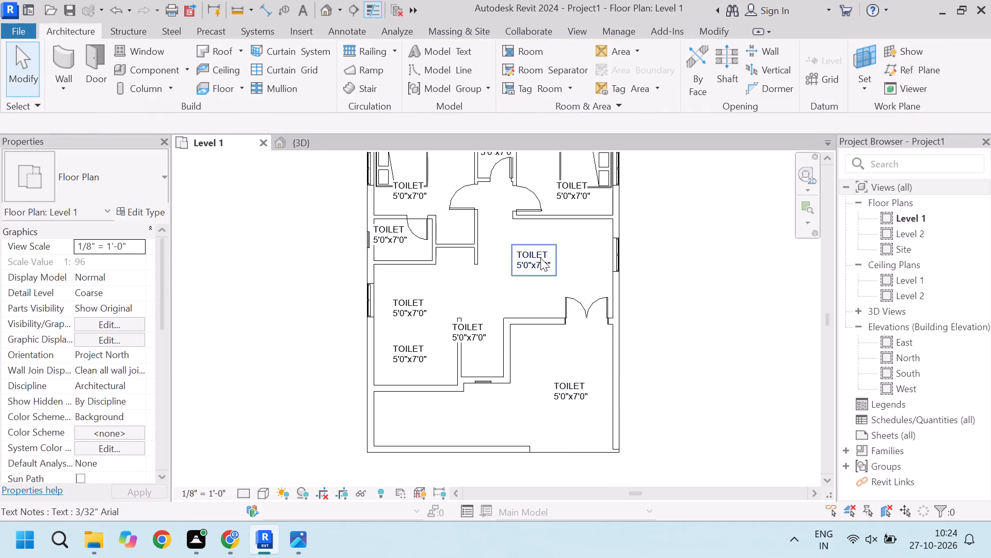
Change the name in the central living area's label copy to LIVING HALL.
{"action": "double_click", "coordinate": [540, 257]}
{"action": "left_click", "coordinate": [550, 253]}
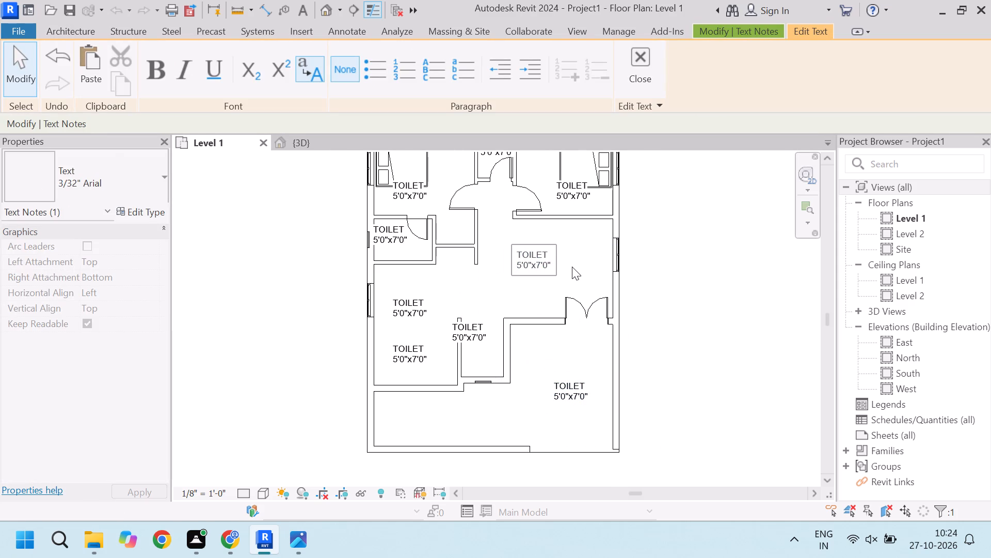
{"action": "key", "text": "BackSpace"}
{"action": "key", "text": "BackSpace"}
{"action": "key", "text": "BackSpace"}
{"action": "key", "text": "BackSpace"}
{"action": "key", "text": "BackSpace"}
{"action": "key", "text": "BackSpace"}
{"action": "type", "text": "living hall"}
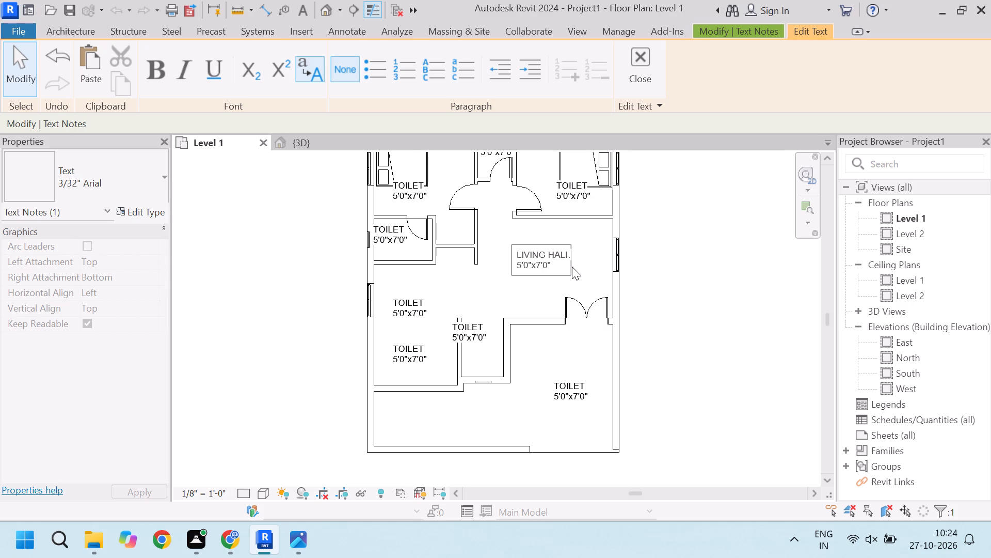
Set the LIVING HALL label's size line to 12'0"x14'0", indented with spaces to sit centred under the name.
{"action": "left_click", "coordinate": [516, 262]}
{"action": "key", "text": "space"}
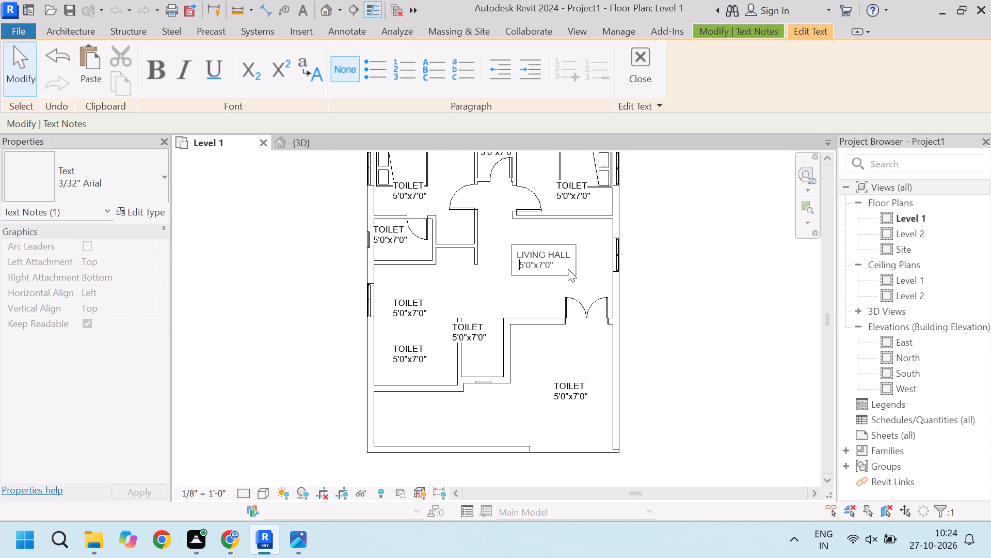
{"action": "key", "text": "space"}
{"action": "key", "text": "space"}
{"action": "key", "text": "Right"}
{"action": "key", "text": "BackSpace"}
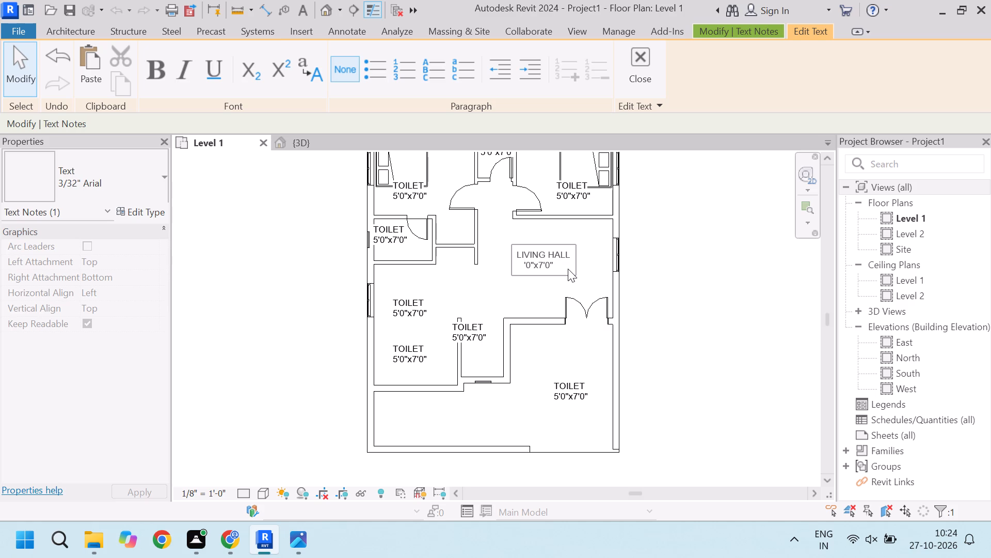
{"action": "key", "text": "2"}
{"action": "key", "text": "BackSpace"}
{"action": "type", "text": "12"}
{"action": "key", "text": "Right"}
{"action": "key", "text": "Right"}
{"action": "key", "text": "Right"}
{"action": "key", "text": "Right"}
{"action": "key", "text": "Right"}
{"action": "key", "text": "BackSpace"}
{"action": "type", "text": "14"}
{"action": "left_click", "coordinate": [482, 281]}
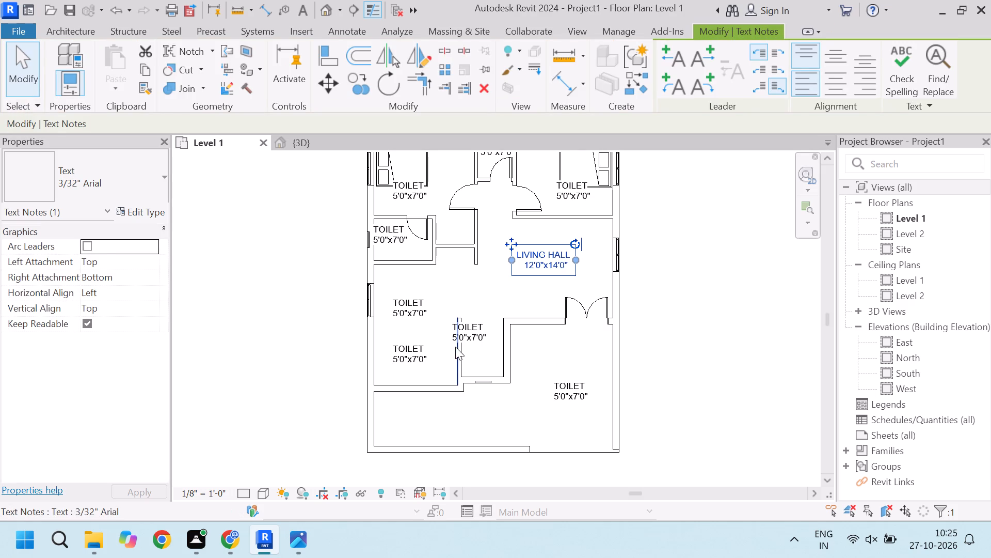
Replace both lines of the label copy at the small room south of the living hall with POOJA.
{"action": "left_click", "coordinate": [472, 337]}
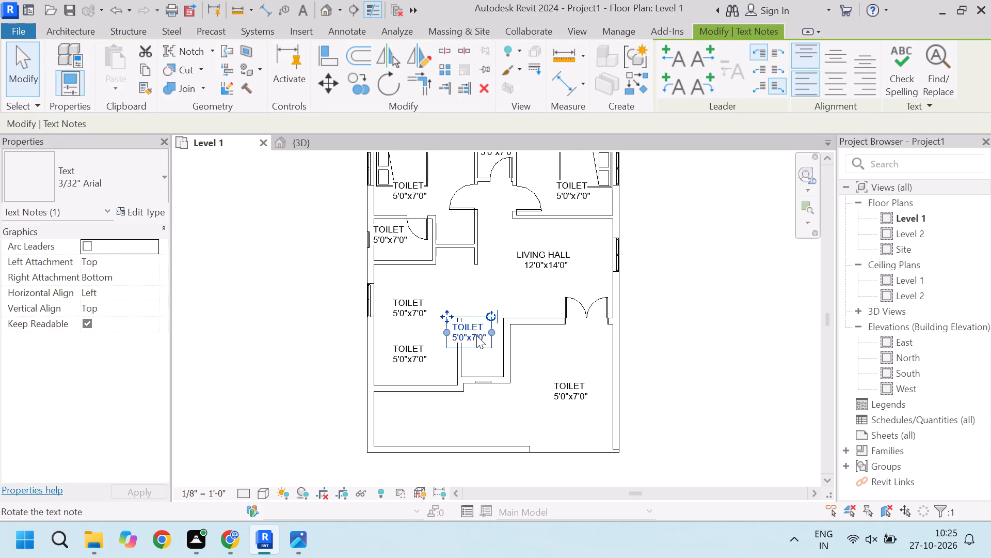
{"action": "double_click", "coordinate": [476, 335]}
{"action": "left_click", "coordinate": [488, 335]}
{"action": "key", "text": "BackSpace"}
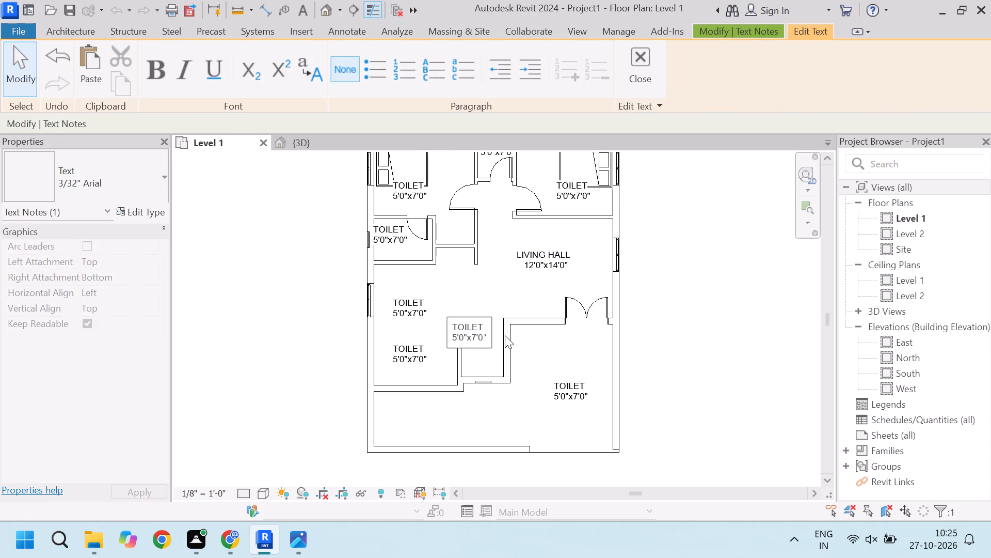
{"action": "key", "text": "BackSpace"}
{"action": "key", "text": "BackSpace"}
{"action": "key", "text": "BackSpace"}
{"action": "key", "text": "BackSpace"}
{"action": "key", "text": "BackSpace"}
{"action": "key", "text": "BackSpace"}
{"action": "key", "text": "BackSpace"}
{"action": "key", "text": "BackSpace"}
{"action": "key", "text": "BackSpace"}
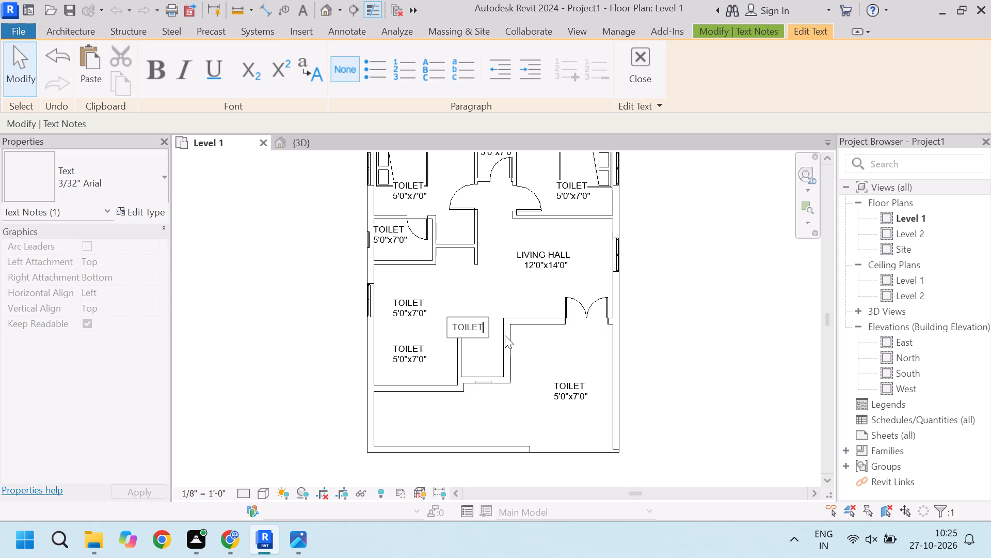
{"action": "key", "text": "BackSpace"}
{"action": "key", "text": "BackSpace"}
{"action": "key", "text": "BackSpace"}
{"action": "key", "text": "BackSpace"}
{"action": "key", "text": "BackSpace"}
{"action": "key", "text": "BackSpace"}
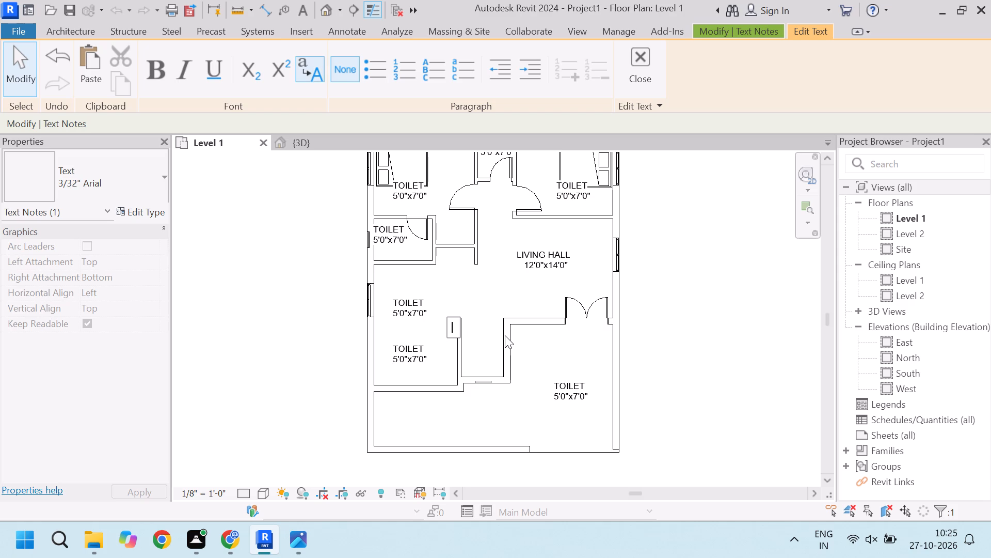
{"action": "type", "text": "pooja"}
{"action": "left_click", "coordinate": [453, 279]}
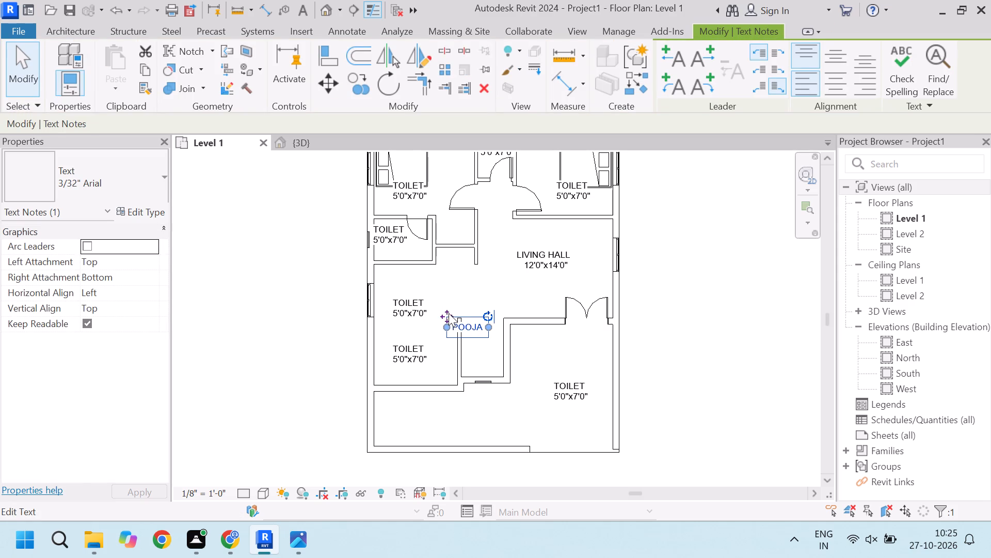
Move the POOJA label southeast off the partition wall and into the small room.
{"action": "left_click_drag", "start_coordinate": [449, 313], "coordinate": [469, 330]}
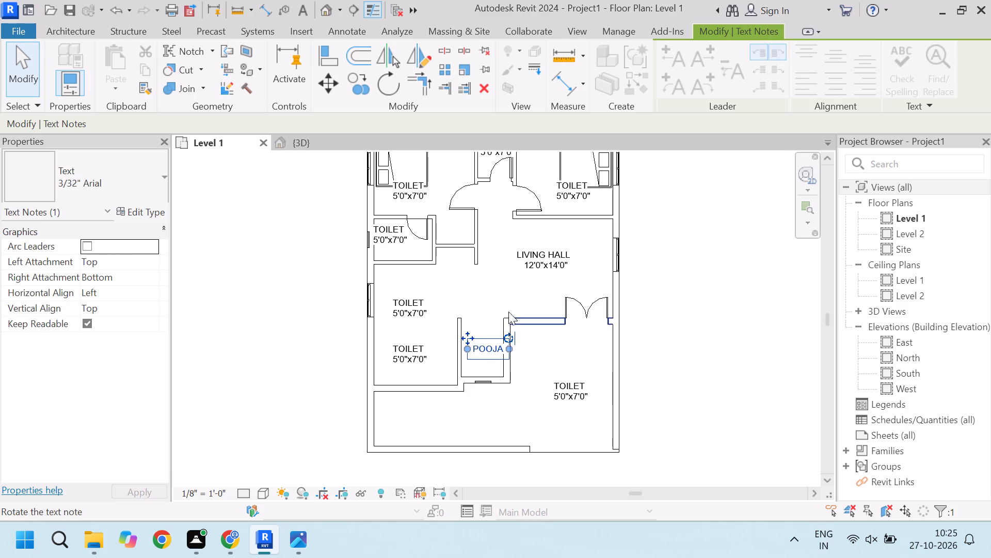
{"action": "key", "text": "super+F1"}
{"action": "left_click", "coordinate": [543, 355]}
{"action": "scroll", "coordinate": [515, 351], "scroll_direction": "up", "scroll_amount": 4}
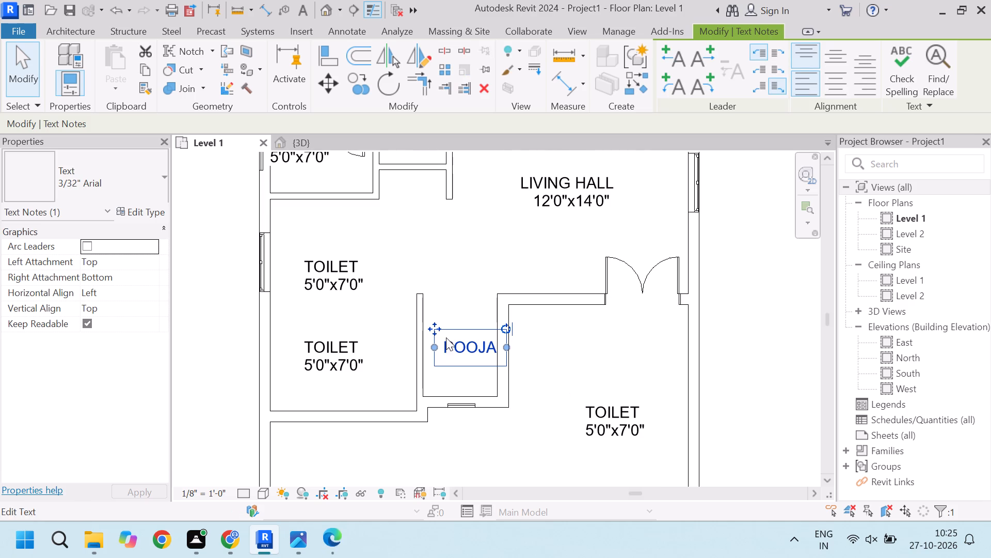
Nudge the POOJA label north and then west so it sits centred between the small room's walls.
{"action": "left_click_drag", "start_coordinate": [431, 326], "coordinate": [430, 315]}
{"action": "scroll", "coordinate": [469, 332], "scroll_direction": "up", "scroll_amount": 4}
{"action": "left_click", "coordinate": [576, 348]}
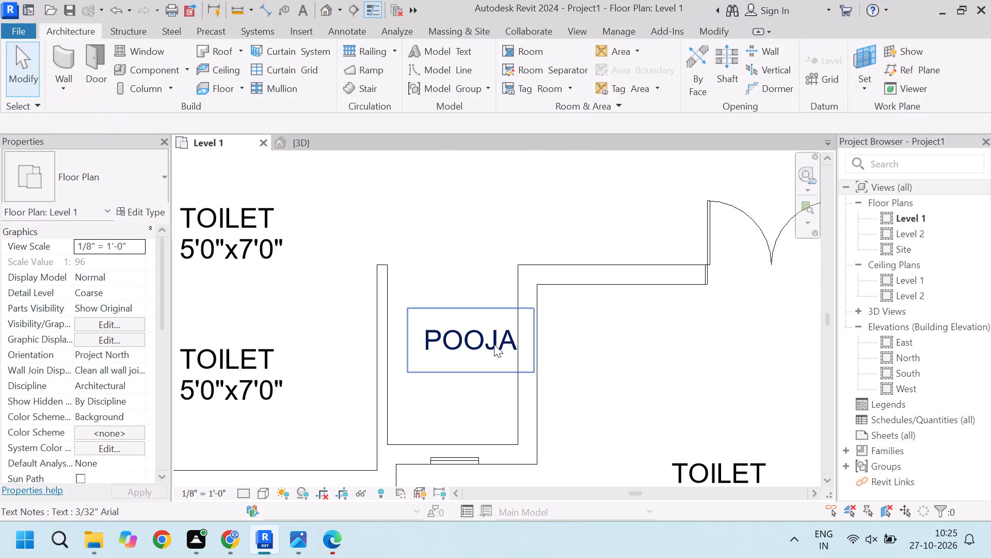
{"action": "left_click_drag", "start_coordinate": [494, 344], "coordinate": [488, 344]}
{"action": "left_click_drag", "start_coordinate": [408, 310], "coordinate": [401, 310]}
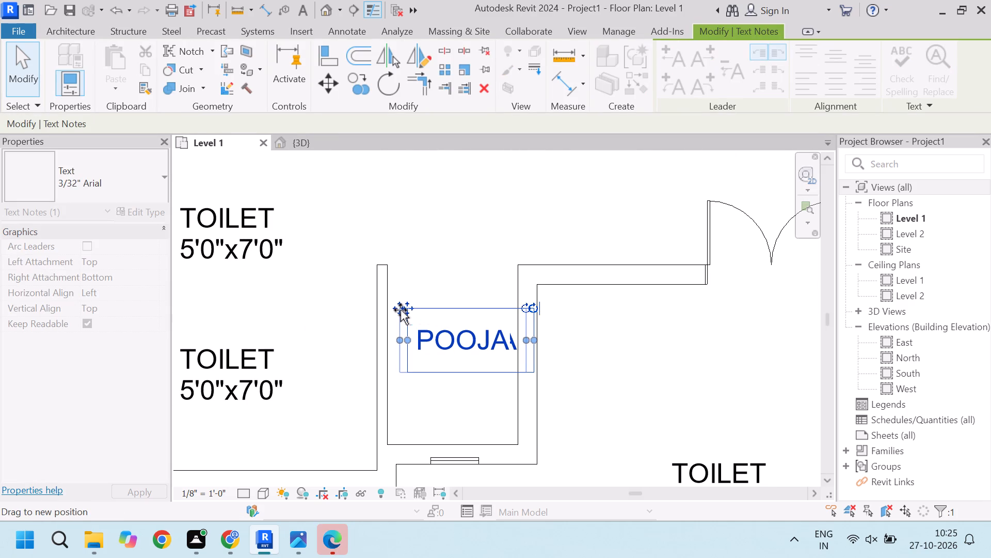
{"action": "left_click_drag", "start_coordinate": [401, 310], "coordinate": [396, 310]}
{"action": "left_click", "coordinate": [580, 369]}
{"action": "scroll", "coordinate": [424, 318], "scroll_direction": "down", "scroll_amount": 5}
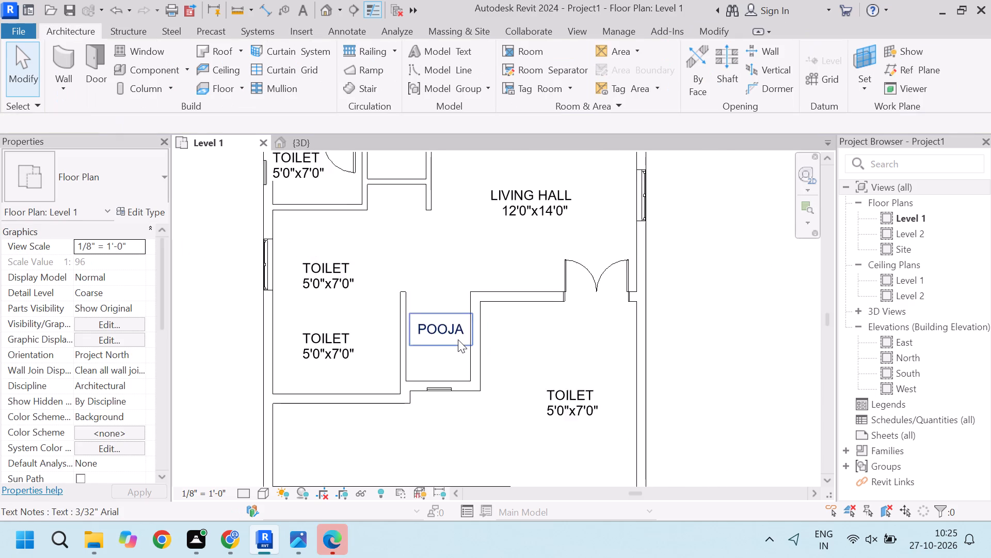
Move the upper TOILET label copy, west of the living hall, slightly north within the dining area.
{"action": "scroll", "coordinate": [463, 342], "scroll_direction": "down", "scroll_amount": 4}
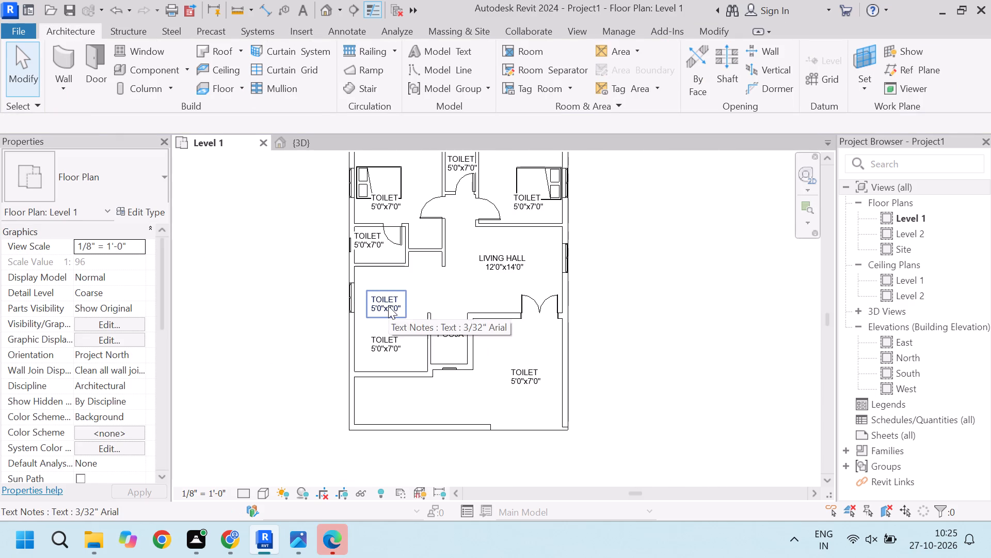
{"action": "left_click", "coordinate": [388, 306]}
{"action": "left_click_drag", "start_coordinate": [368, 290], "coordinate": [372, 278]}
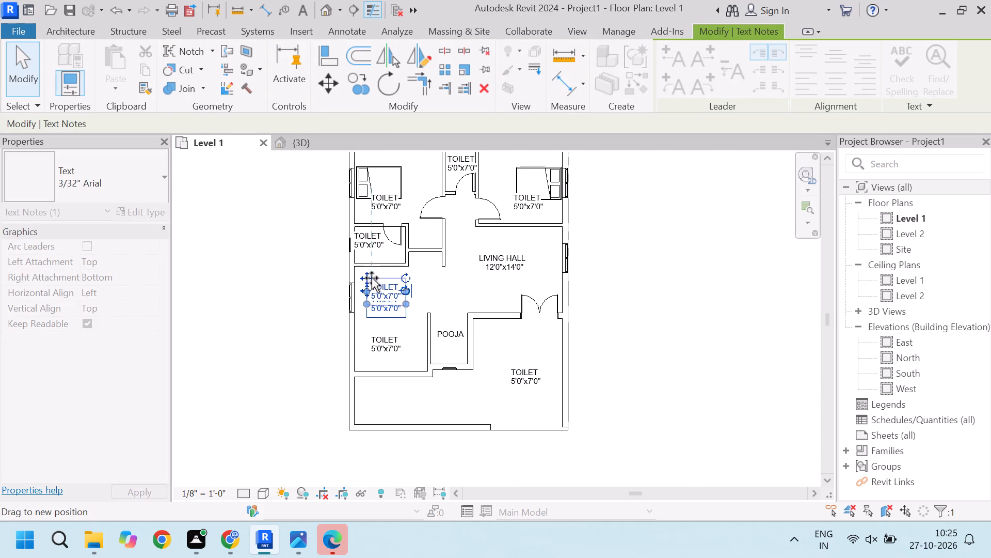
{"action": "left_click_drag", "start_coordinate": [372, 278], "coordinate": [372, 277]}
{"action": "key", "text": "super+F1"}
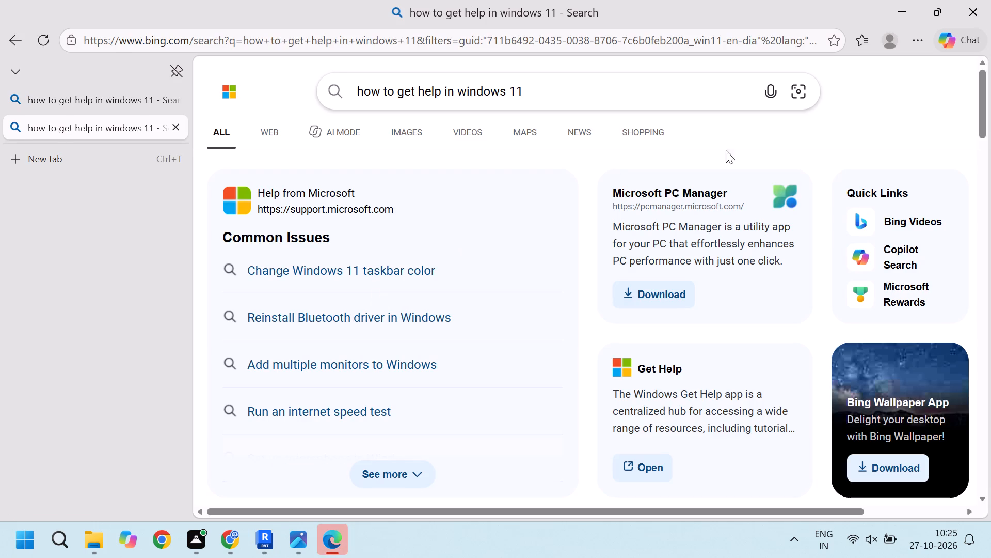
{"action": "left_click", "coordinate": [976, 17]}
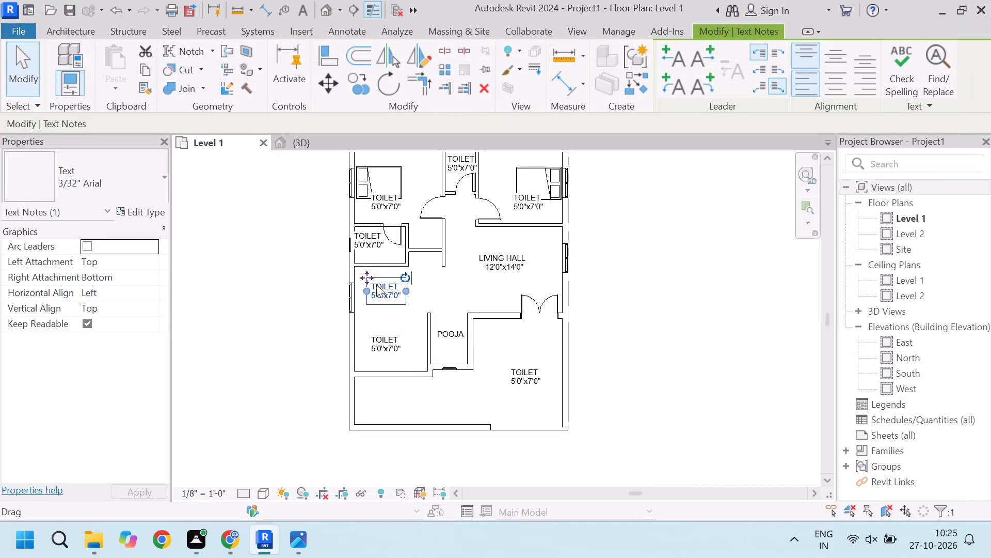
Change the name in the dining area's label copy to DINING.
{"action": "double_click", "coordinate": [397, 282]}
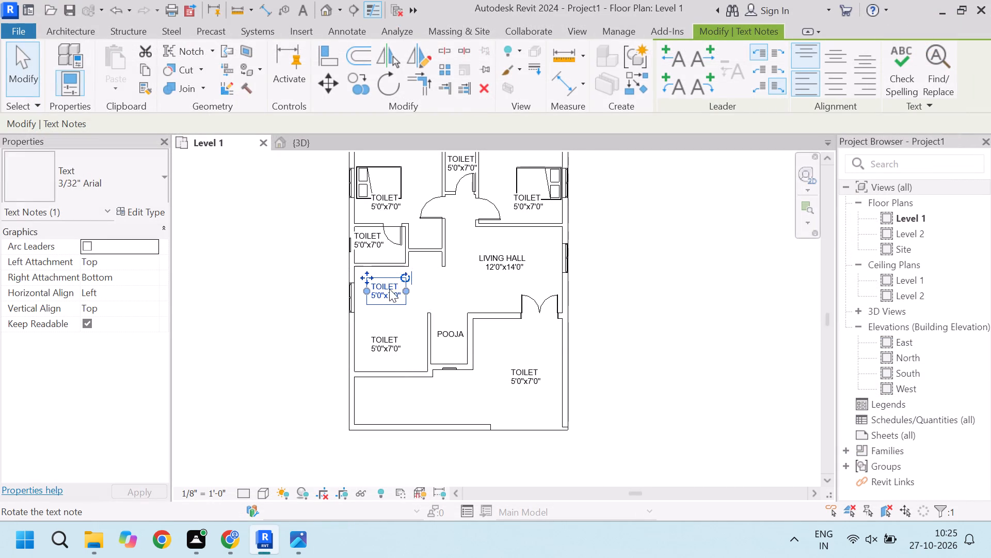
{"action": "double_click", "coordinate": [393, 288]}
{"action": "type", "text": "dining"}
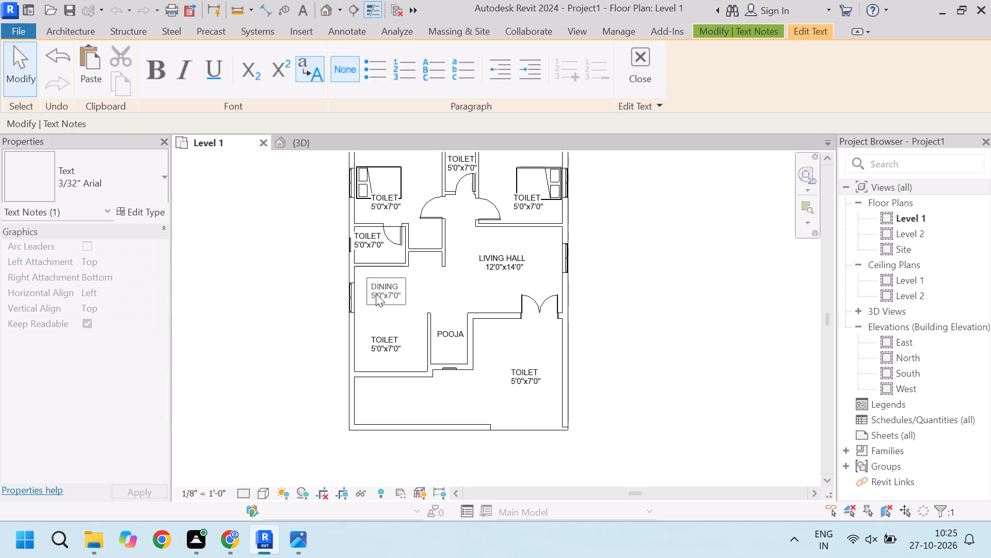
Set the DINING label's size line to 9'0"x8'0".
{"action": "left_click", "coordinate": [376, 293]}
{"action": "key", "text": "BackSpace"}
{"action": "key", "text": "9"}
{"action": "key", "text": "Right"}
{"action": "key", "text": "Right"}
{"action": "key", "text": "Right"}
{"action": "key", "text": "Right"}
{"action": "key", "text": "Right"}
{"action": "key", "text": "BackSpace"}
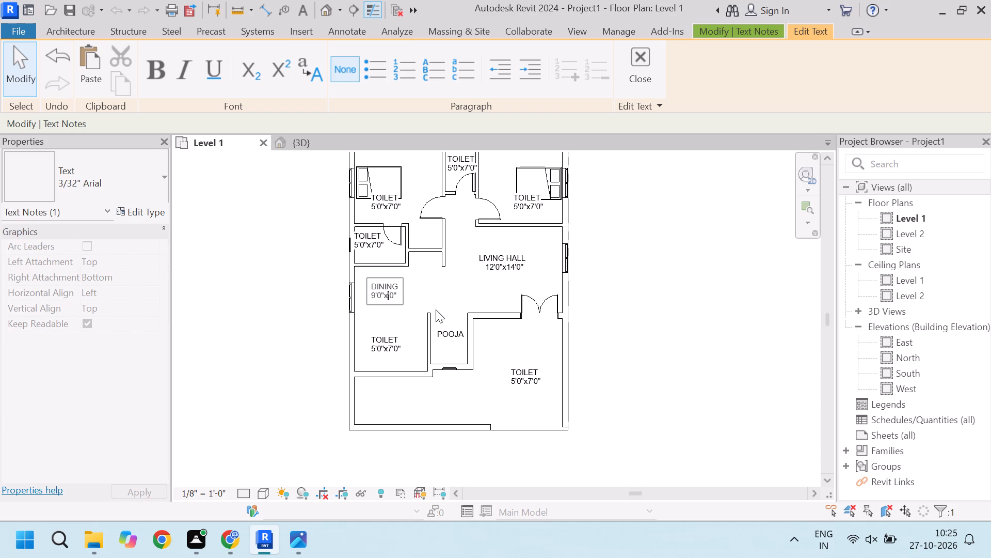
{"action": "key", "text": "9"}
{"action": "key", "text": "BackSpace"}
{"action": "key", "text": "8"}
{"action": "left_click", "coordinate": [450, 283]}
Change the name in the label copy south of DINING, beside the pooja room, to KITCHEN.
{"action": "double_click", "coordinate": [389, 336]}
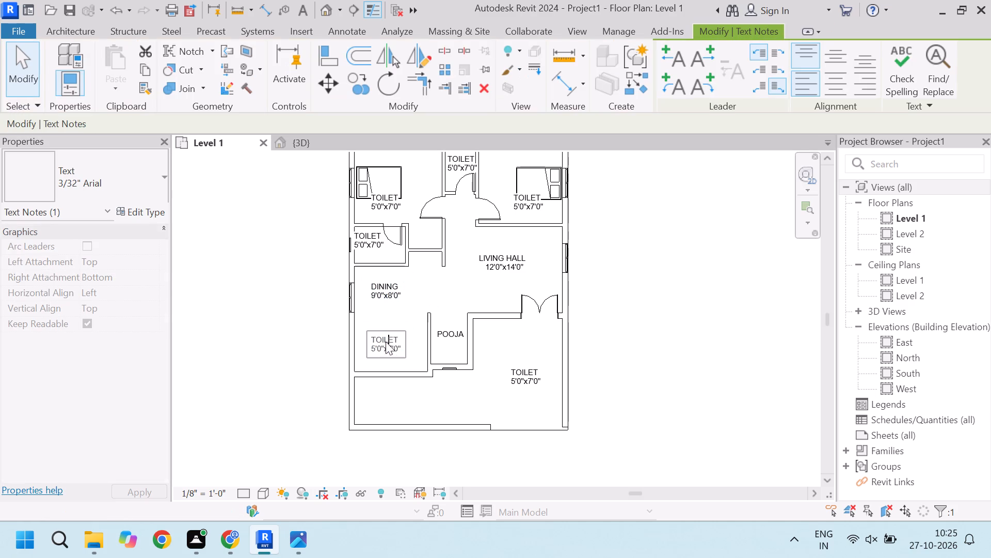
{"action": "left_click", "coordinate": [399, 338]}
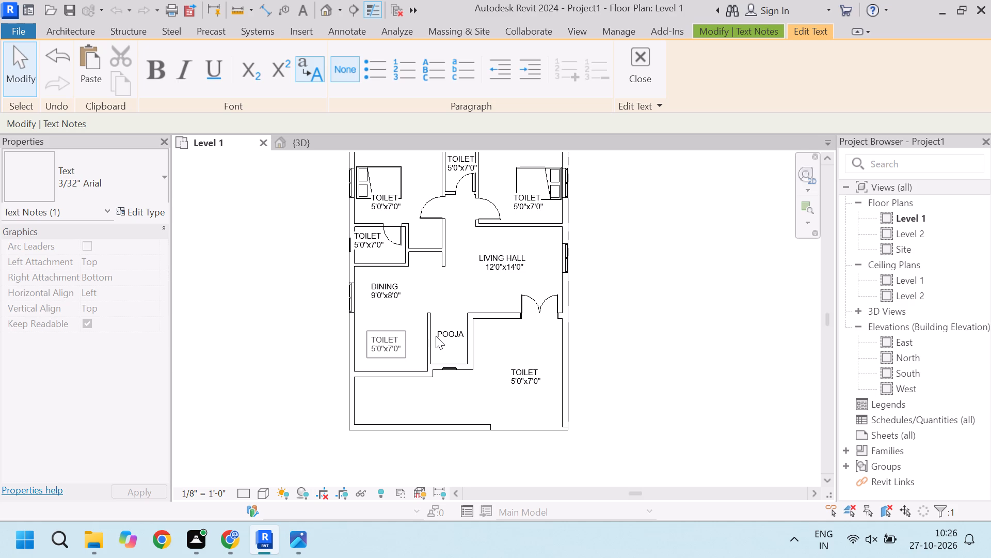
{"action": "key", "text": "BackSpace"}
{"action": "key", "text": "BackSpace"}
{"action": "key", "text": "BackSpace"}
{"action": "key", "text": "BackSpace"}
{"action": "key", "text": "BackSpace"}
{"action": "key", "text": "BackSpace"}
{"action": "type", "text": "kitchen"}
Set the KITCHEN label's size line to 9'0"x10'0".
{"action": "left_click", "coordinate": [376, 348]}
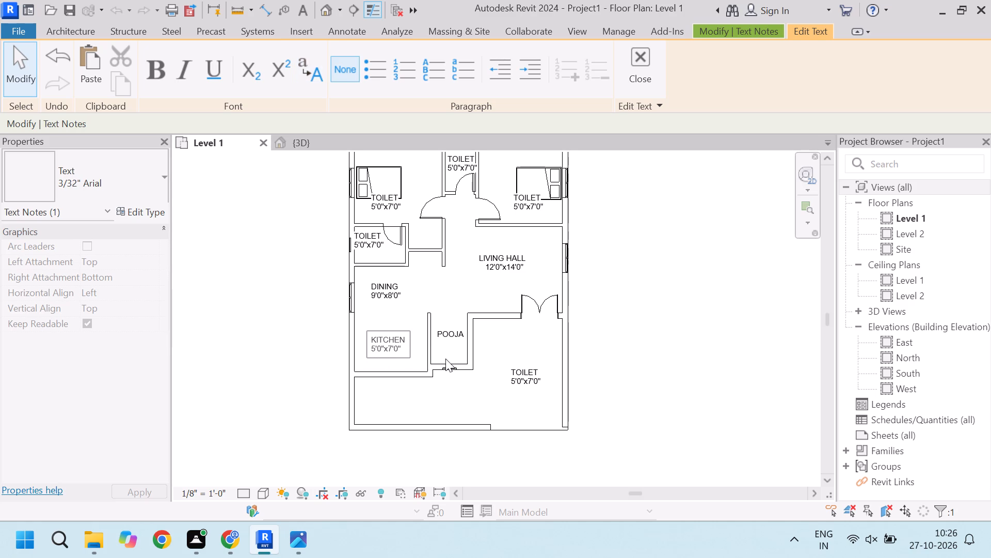
{"action": "key", "text": "BackSpace"}
{"action": "key", "text": "9"}
{"action": "key", "text": "Right"}
{"action": "key", "text": "Right"}
{"action": "key", "text": "Right"}
{"action": "key", "text": "Right"}
{"action": "key", "text": "Right"}
{"action": "key", "text": "BackSpace"}
{"action": "type", "text": "10"}
{"action": "left_click", "coordinate": [467, 289]}
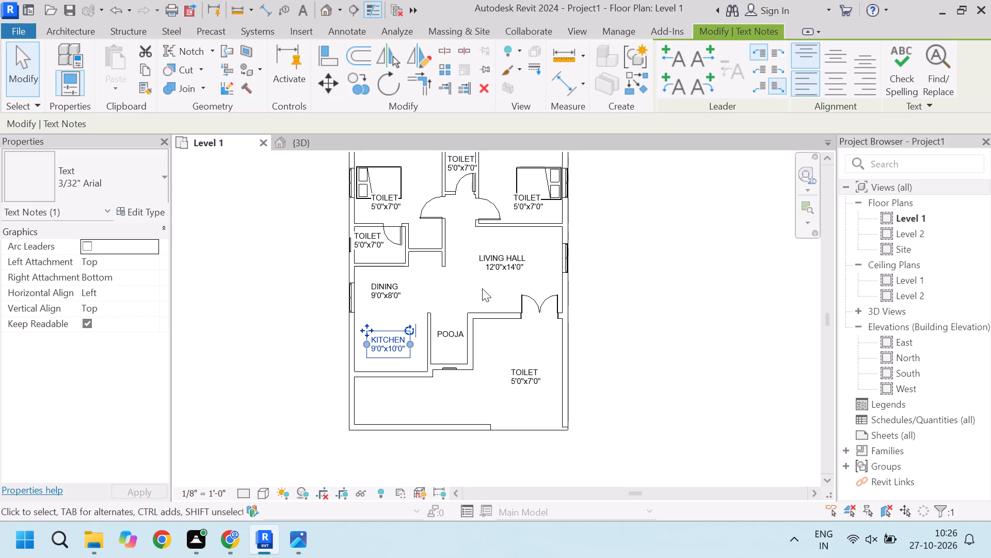
Change the name in the label copy over the west bedroom's bed to BEDROOM 1.
{"action": "left_click", "coordinate": [389, 210]}
{"action": "double_click", "coordinate": [392, 196]}
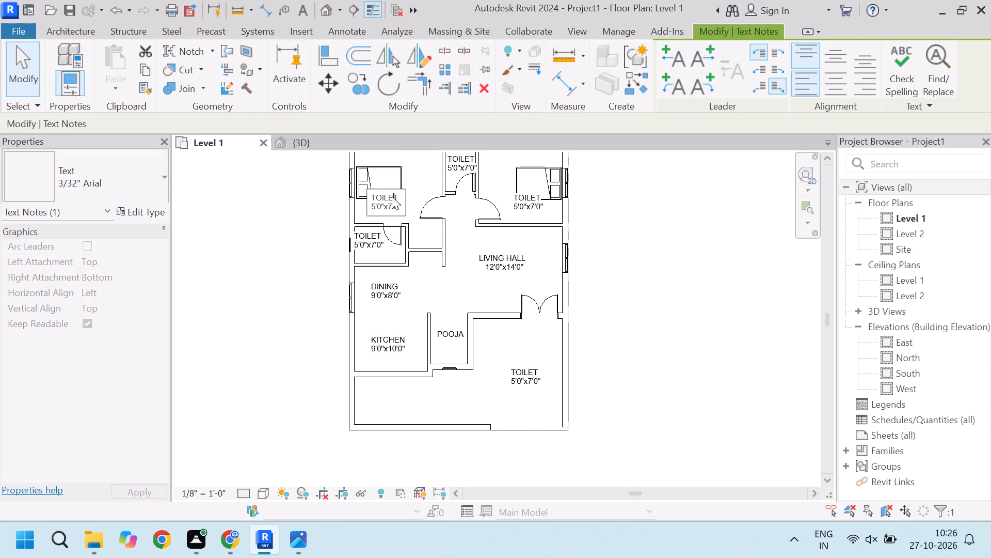
{"action": "key", "text": "n"}
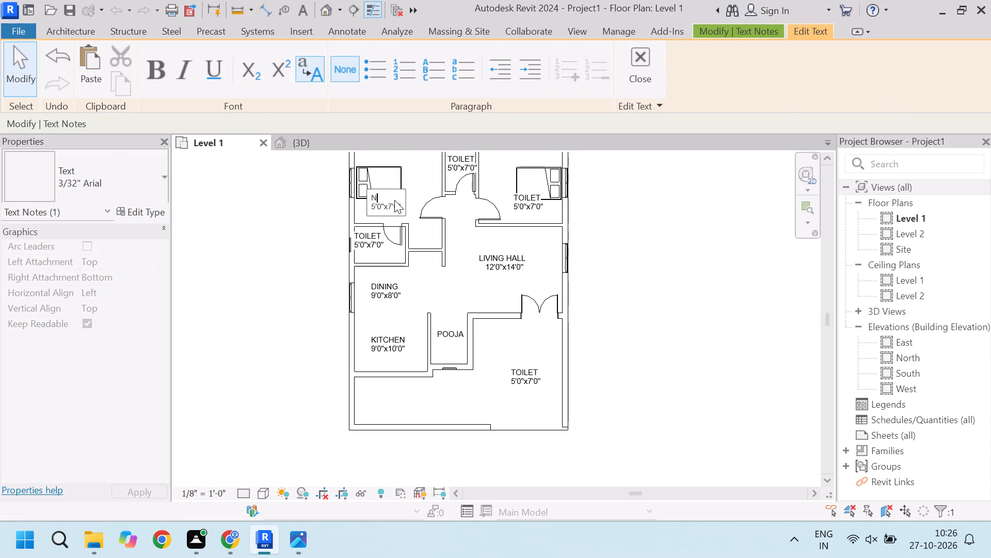
{"action": "key", "text": "BackSpace"}
{"action": "type", "text": "bedroom"}
{"action": "key", "text": "Left"}
{"action": "key", "text": "Left"}
{"action": "key", "text": "Left"}
{"action": "key", "text": "Left"}
{"action": "key", "text": "Left"}
{"action": "key", "text": "Left"}
{"action": "key", "text": "Left"}
{"action": "key", "text": "Right"}
{"action": "key", "text": "Right"}
{"action": "key", "text": "Right"}
{"action": "key", "text": "Right"}
{"action": "key", "text": "Right"}
{"action": "key", "text": "Right"}
{"action": "key", "text": "Right"}
{"action": "key", "text": "Right"}
{"action": "key", "text": "Left"}
{"action": "key", "text": "space"}
{"action": "type", "text": "q"}
{"action": "key", "text": "BackSpace"}
{"action": "key", "text": "1"}
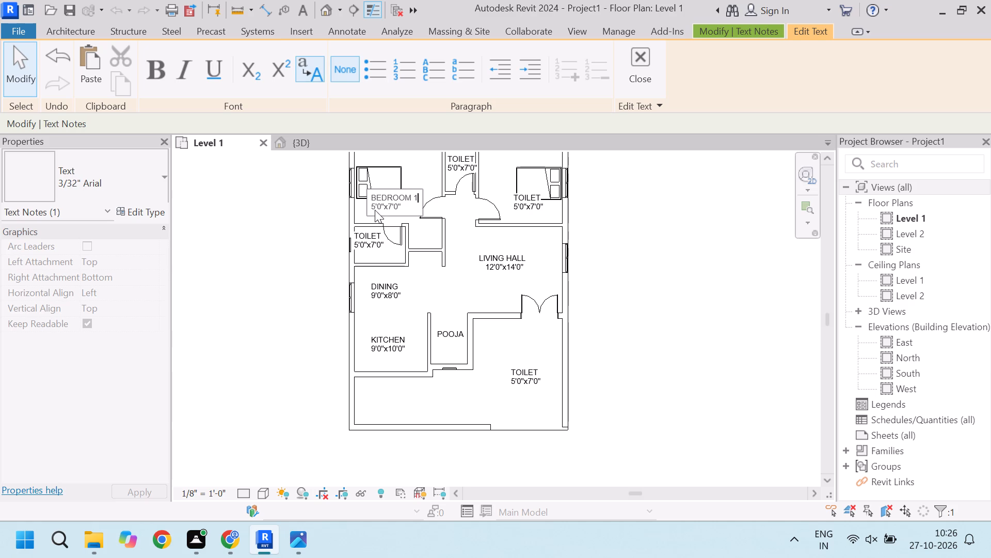
Set the BEDROOM 1 label's size line to 11'0"x12'0".
{"action": "left_click", "coordinate": [378, 203]}
{"action": "key", "text": "Left"}
{"action": "key", "text": "backslash"}
{"action": "key", "text": "BackSpace"}
{"action": "key", "text": "BackSpace"}
{"action": "type", "text": "11"}
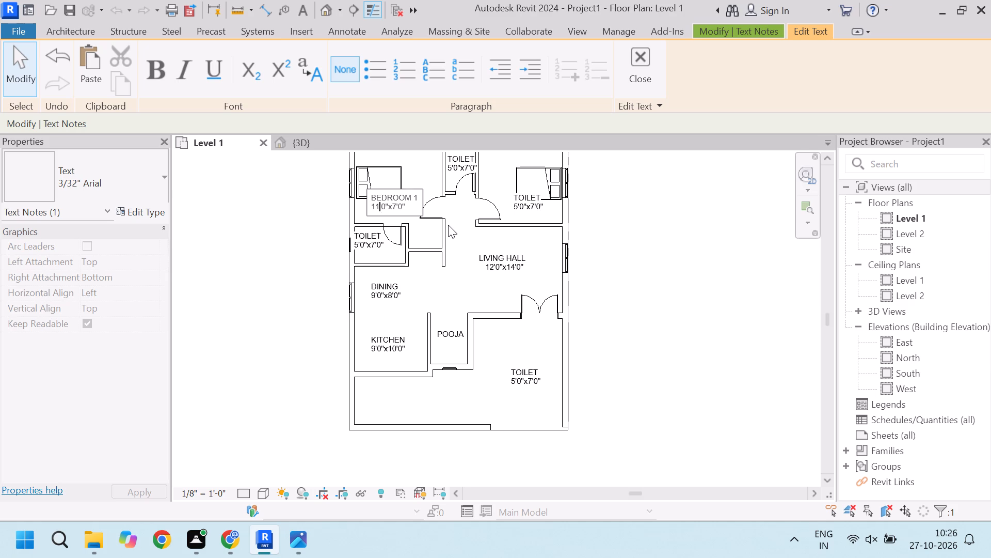
{"action": "key", "text": "Right"}
{"action": "key", "text": "Right"}
{"action": "key", "text": "Right"}
{"action": "key", "text": "Right"}
{"action": "key", "text": "Right"}
{"action": "key", "text": "BackSpace"}
{"action": "type", "text": "12"}
{"action": "left_click", "coordinate": [454, 295]}
Move the BEDROOM 1 label south off the bed into the clear floor space below it.
{"action": "scroll", "coordinate": [410, 166], "scroll_direction": "up", "scroll_amount": 3}
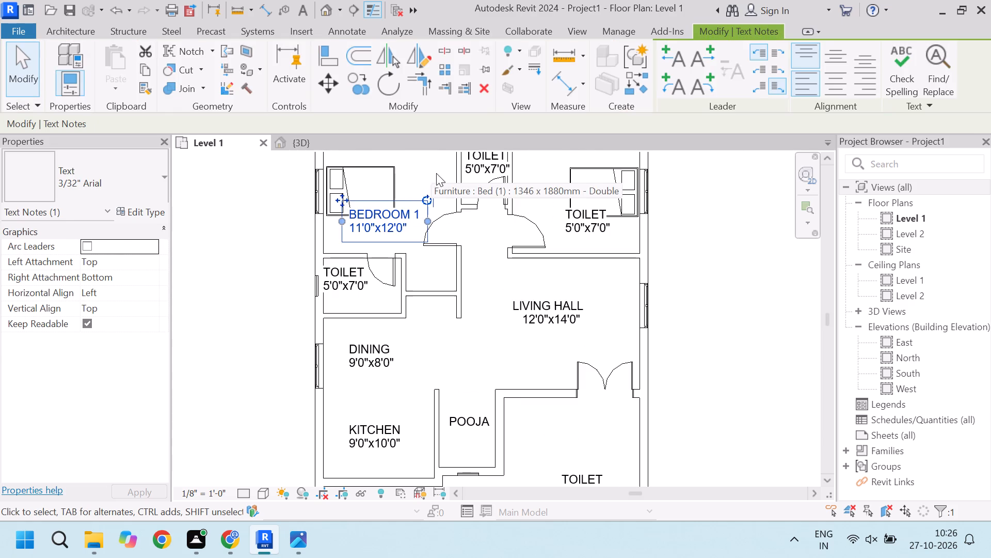
{"action": "left_click", "coordinate": [436, 173]}
{"action": "left_click", "coordinate": [375, 227]}
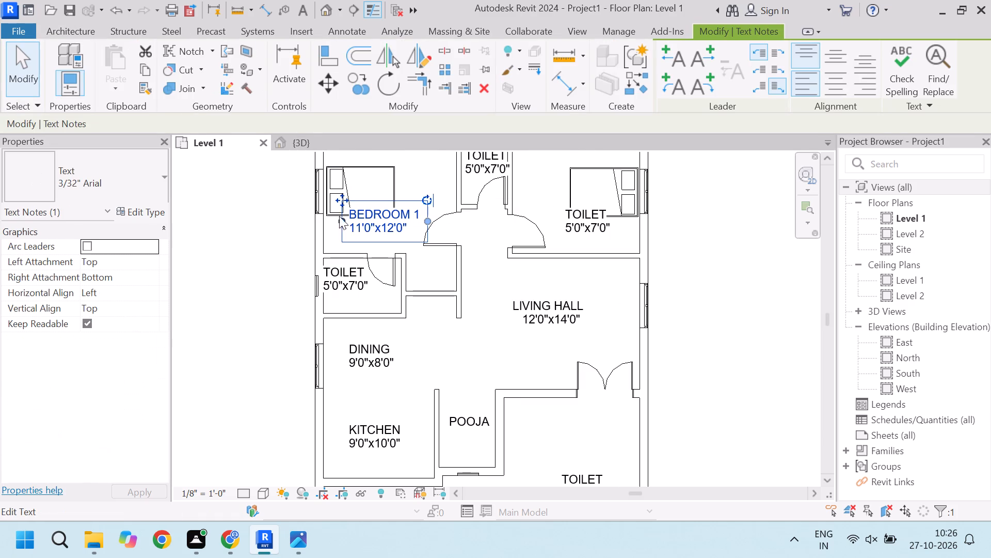
{"action": "left_click_drag", "start_coordinate": [340, 197], "coordinate": [338, 214]}
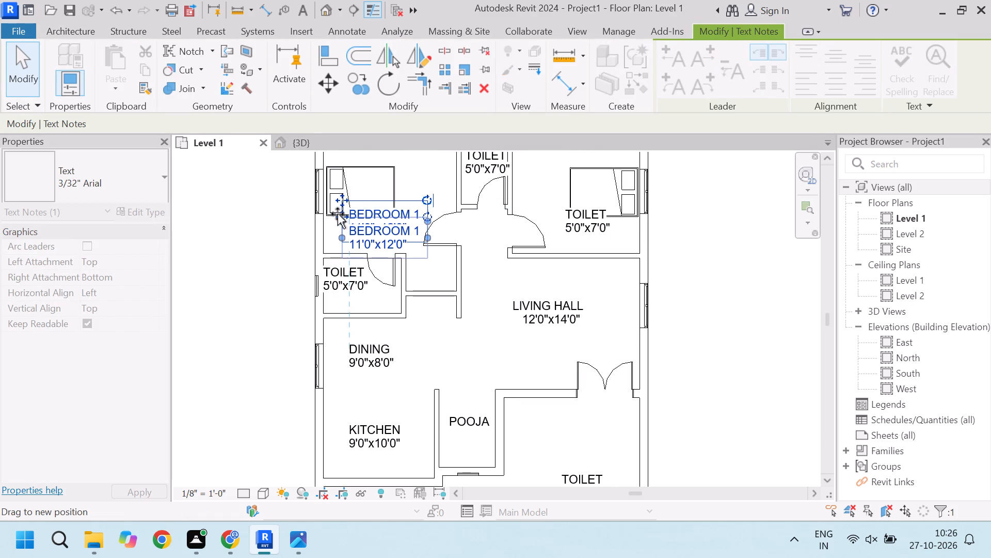
{"action": "left_click_drag", "start_coordinate": [338, 214], "coordinate": [341, 211]}
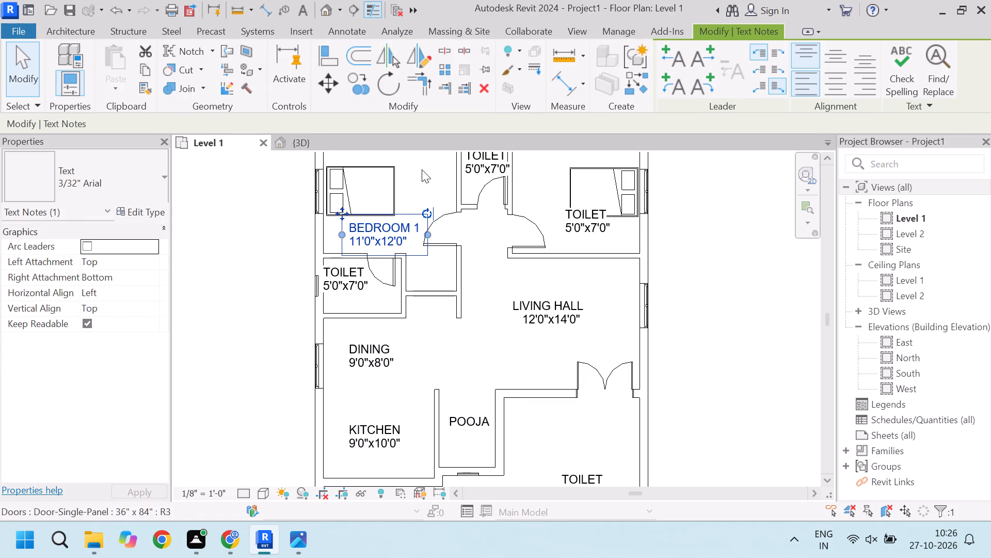
Delete the leftover TOILET 5'0"x7'0" label overlapping the bed in the east bedroom.
{"action": "left_click", "coordinate": [418, 163]}
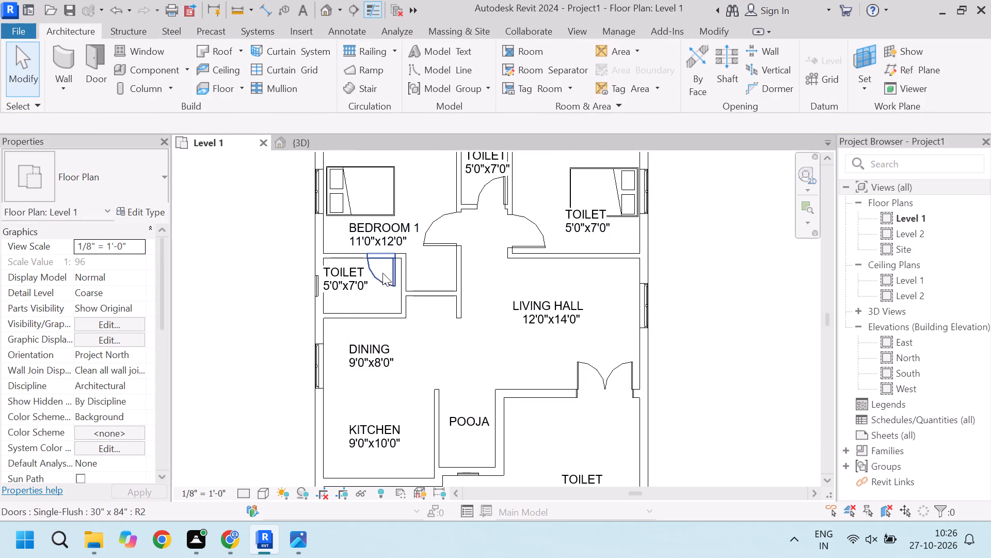
{"action": "scroll", "coordinate": [365, 274], "scroll_direction": "down", "scroll_amount": 2}
{"action": "scroll", "coordinate": [513, 223], "scroll_direction": "up", "scroll_amount": 3}
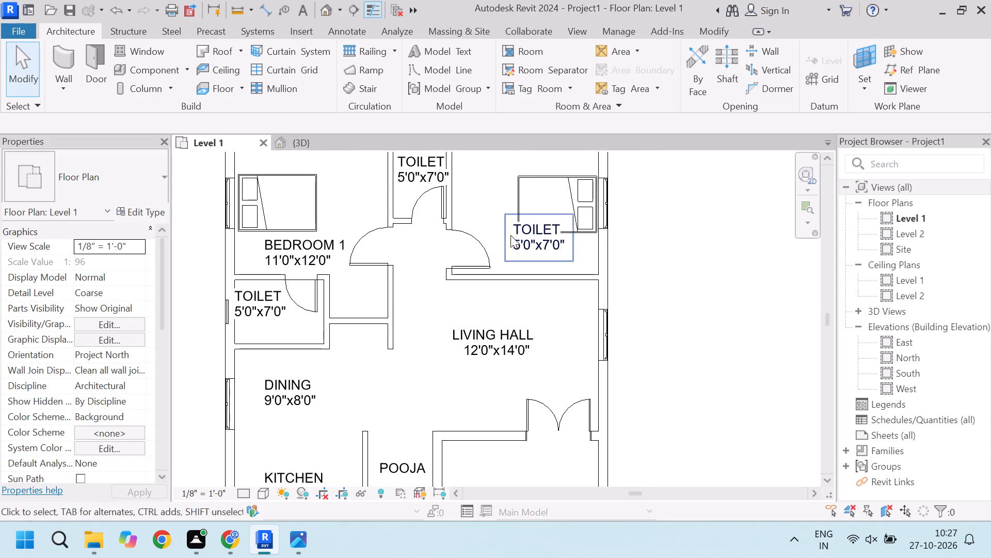
{"action": "left_click", "coordinate": [518, 235]}
{"action": "left_click", "coordinate": [515, 250]}
{"action": "key", "text": "Delete"}
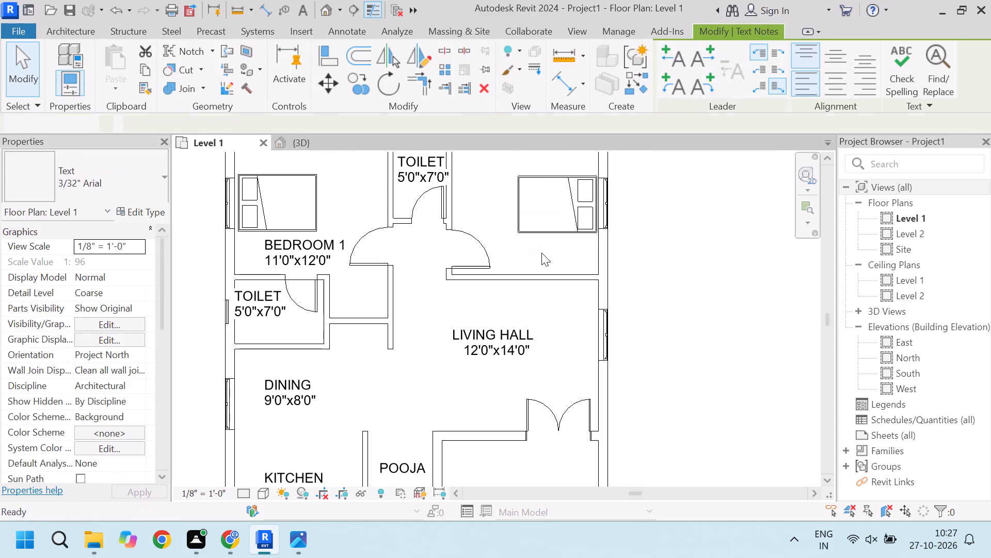
Copy the BEDROOM 1 label horizontally into the clear floor space south of the east bedroom's bed.
{"action": "left_click", "coordinate": [287, 254]}
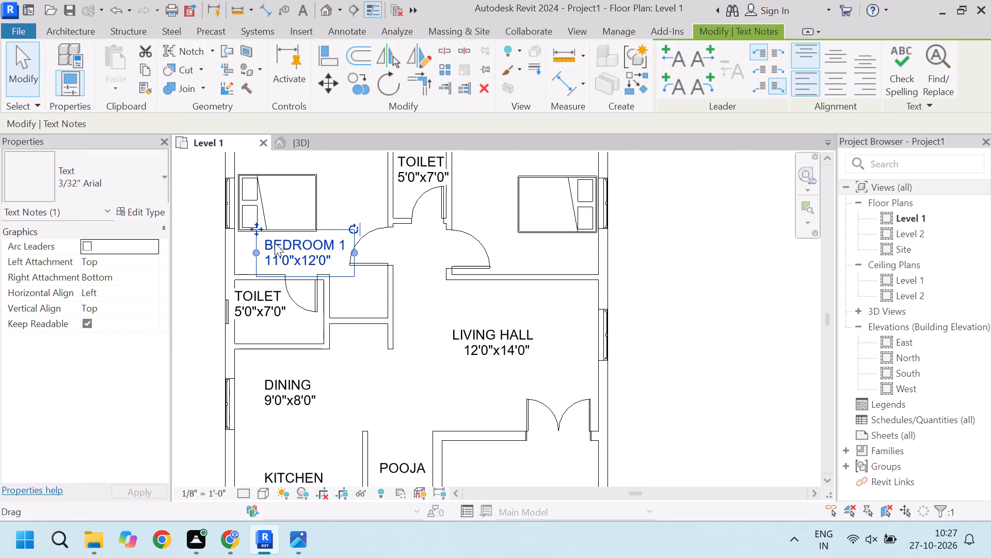
{"action": "key", "text": "c"}
{"action": "key", "text": "p"}
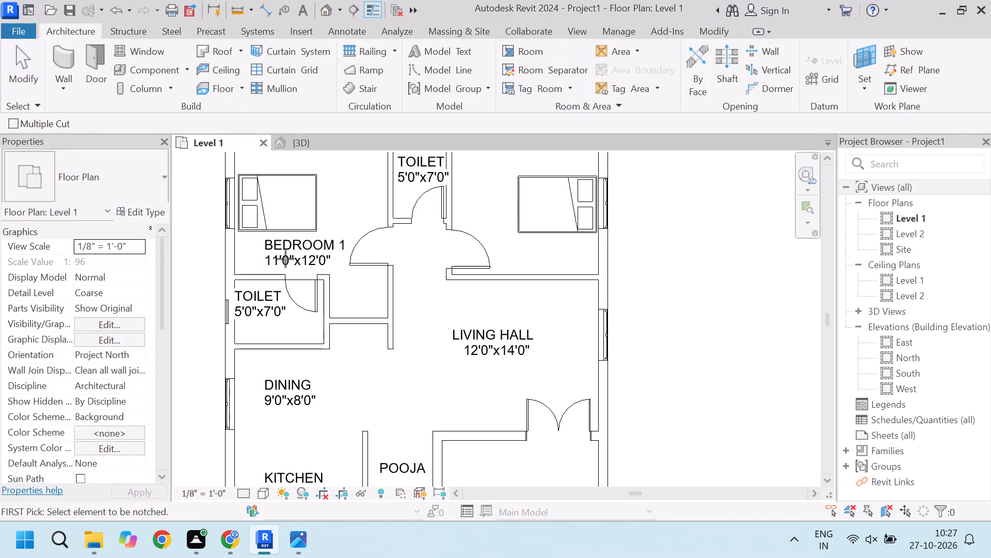
{"action": "key", "text": "Escape"}
{"action": "left_click", "coordinate": [282, 257]}
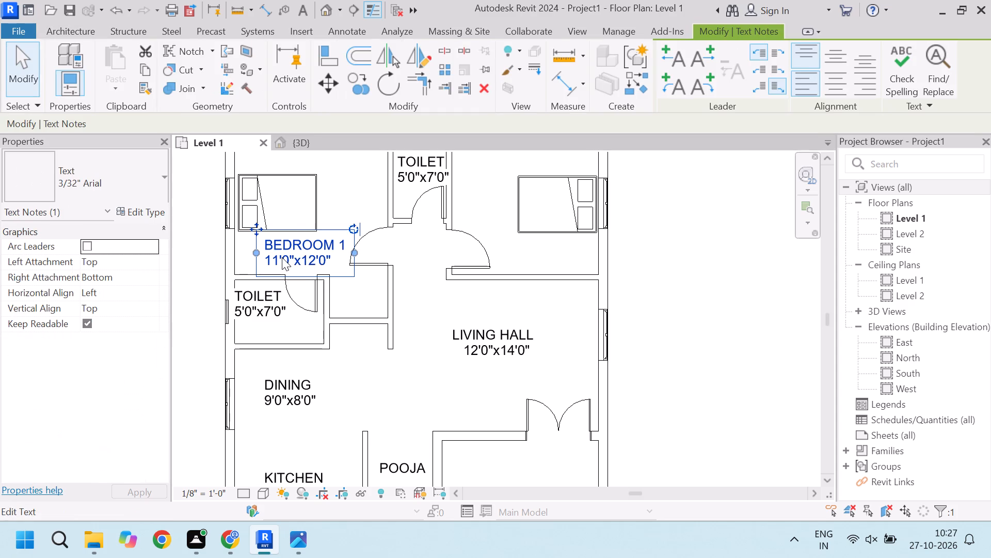
{"action": "type", "text": "co"}
{"action": "left_click", "coordinate": [282, 257]}
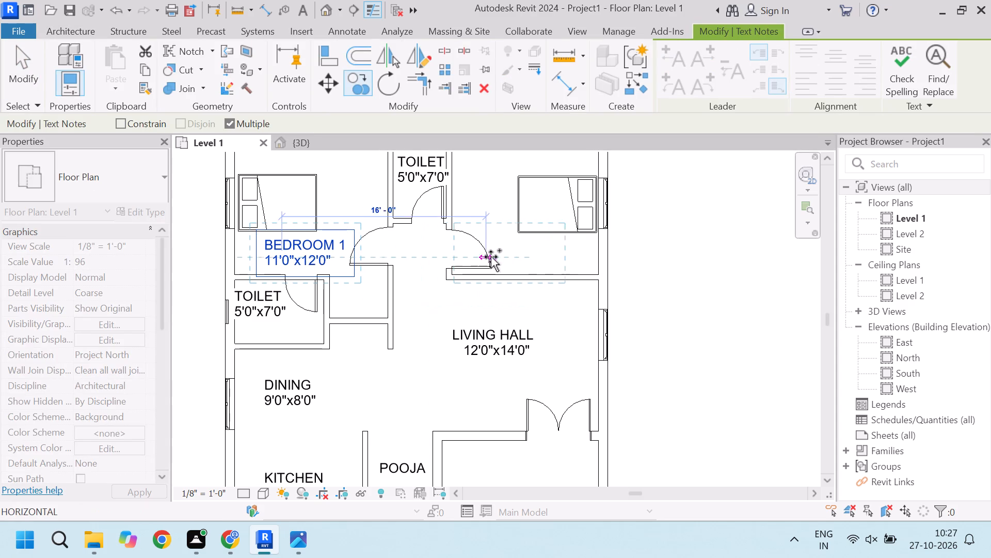
{"action": "left_click", "coordinate": [508, 256]}
{"action": "key", "text": "Escape"}
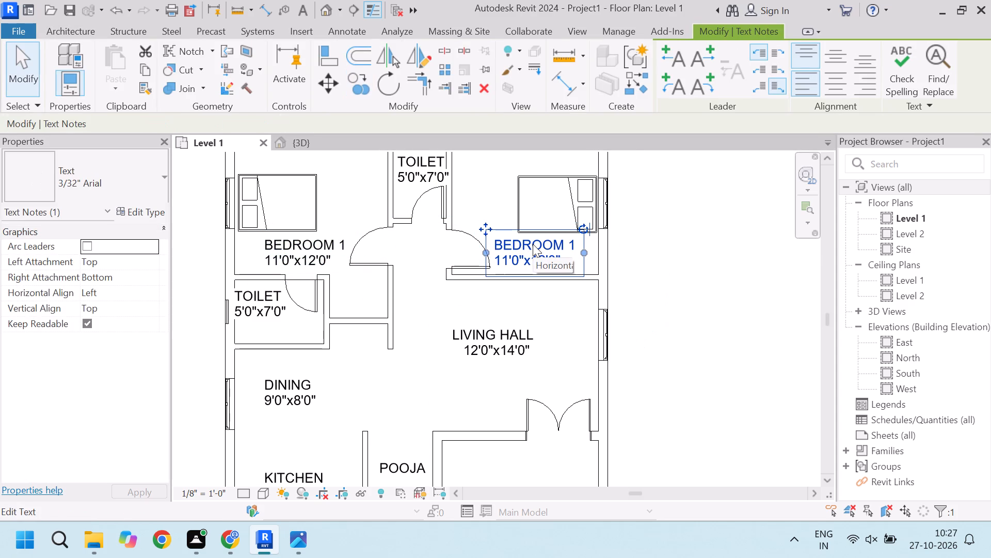
Change the name in the east bedroom's label copy to BEDROOM 2.
{"action": "double_click", "coordinate": [533, 244]}
{"action": "left_click", "coordinate": [577, 242]}
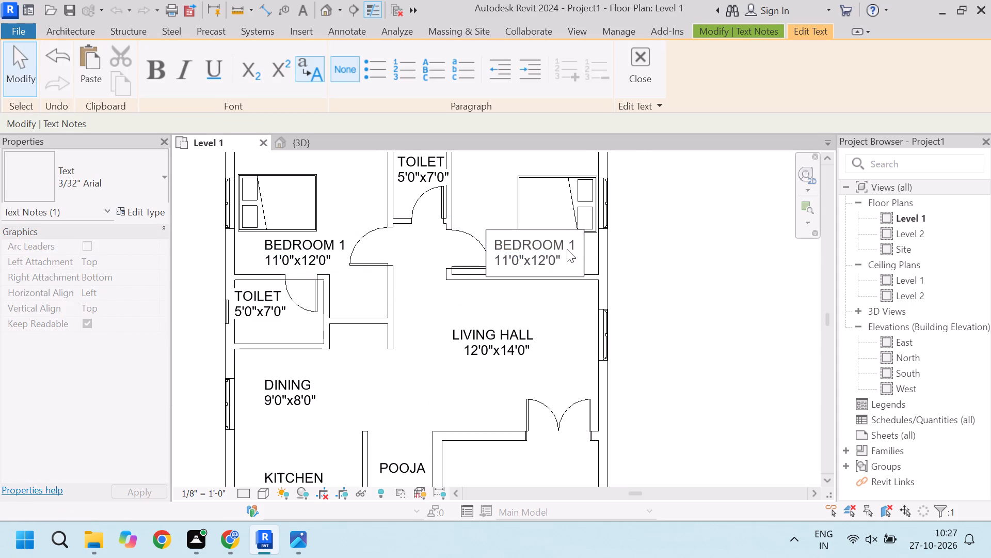
{"action": "key", "text": "BackSpace"}
{"action": "key", "text": "2"}
Set the BEDROOM 2 label's size line to 10'0"x11'0".
{"action": "left_click", "coordinate": [510, 258]}
{"action": "key", "text": "BackSpace"}
{"action": "key", "text": "minus"}
{"action": "key", "text": "BackSpace"}
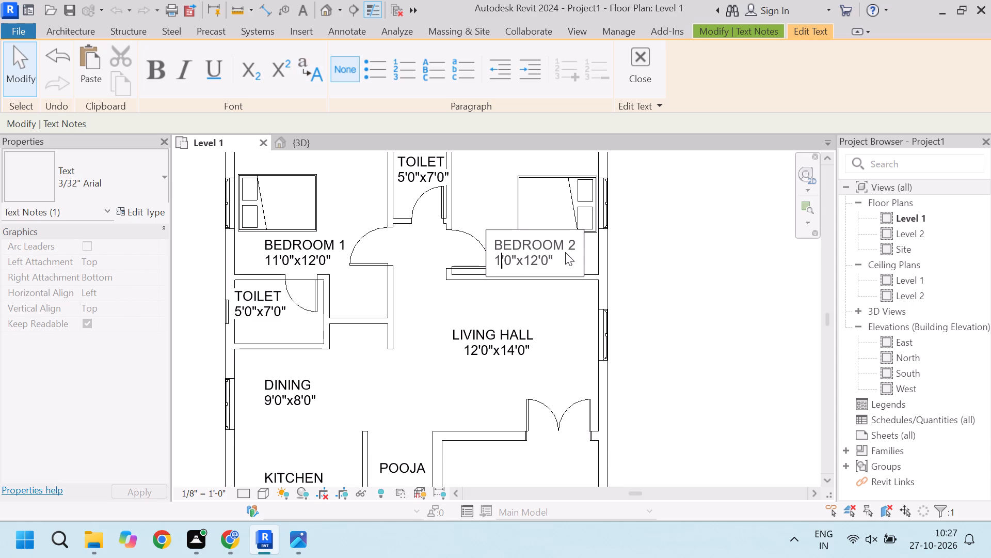
{"action": "key", "text": "0"}
{"action": "key", "text": "Right"}
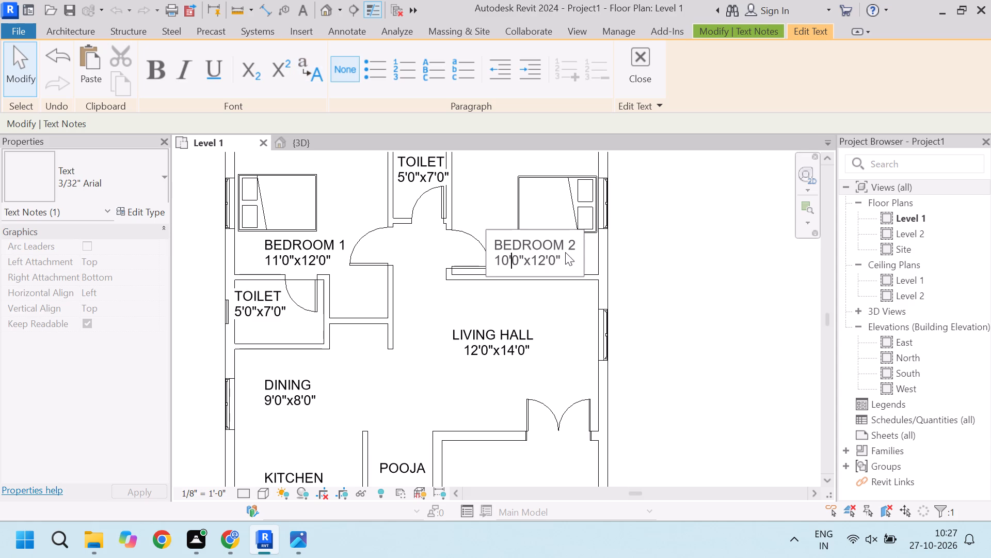
{"action": "key", "text": "Right"}
{"action": "key", "text": "Right"}
{"action": "key", "text": "Right"}
{"action": "key", "text": "Right"}
{"action": "key", "text": "Right"}
{"action": "key", "text": "BackSpace"}
{"action": "key", "text": "1"}
{"action": "left_click", "coordinate": [563, 293]}
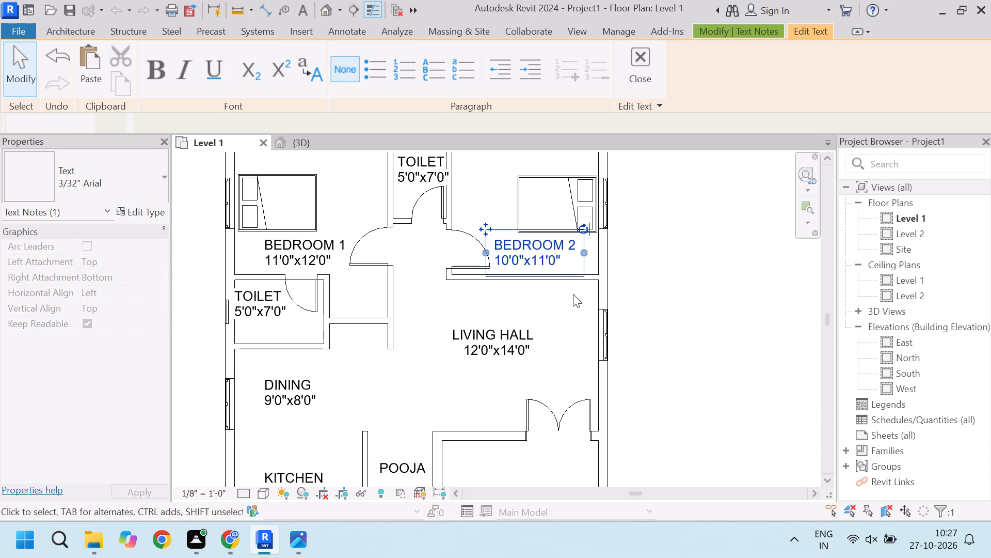
{"action": "left_click", "coordinate": [566, 314]}
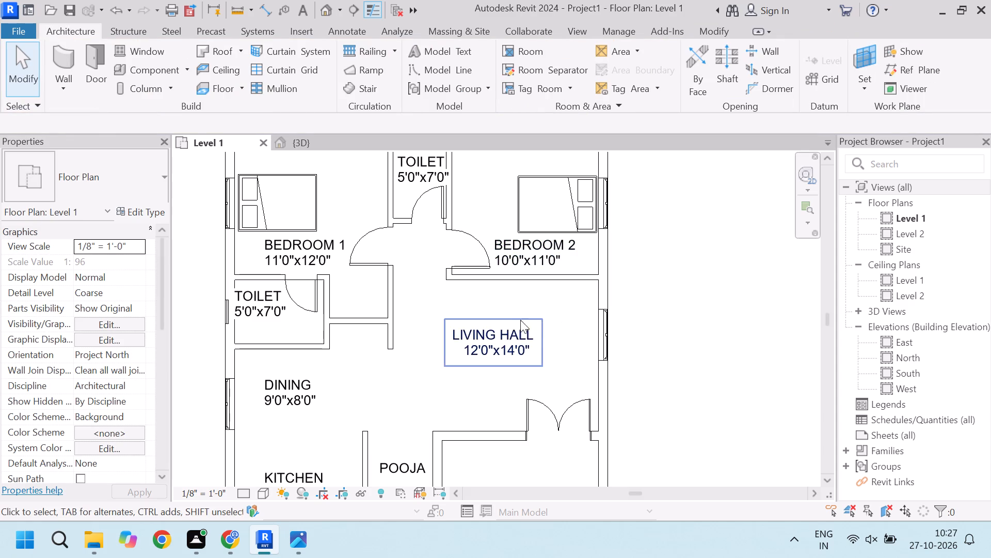
Examine the whole Level 1 plan with its room labels.
{"action": "scroll", "coordinate": [486, 309], "scroll_direction": "down", "scroll_amount": 6}
{"action": "scroll", "coordinate": [446, 326], "scroll_direction": "up", "scroll_amount": 1}
{"action": "scroll", "coordinate": [430, 328], "scroll_direction": "down", "scroll_amount": 4}
{"action": "scroll", "coordinate": [494, 412], "scroll_direction": "up", "scroll_amount": 2}
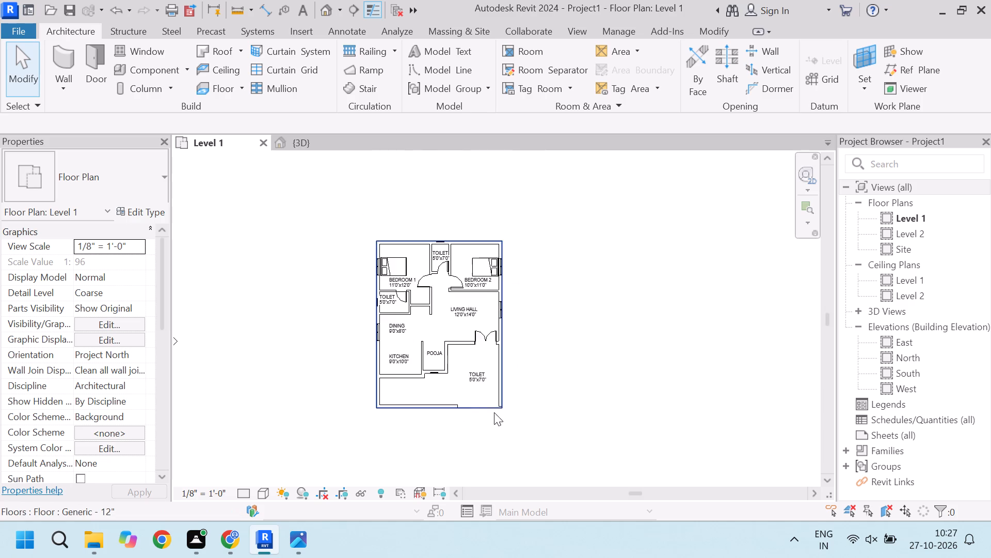
{"action": "scroll", "coordinate": [489, 402], "scroll_direction": "down", "scroll_amount": 2}
{"action": "scroll", "coordinate": [481, 394], "scroll_direction": "up", "scroll_amount": 5}
{"action": "scroll", "coordinate": [474, 408], "scroll_direction": "down", "scroll_amount": 2}
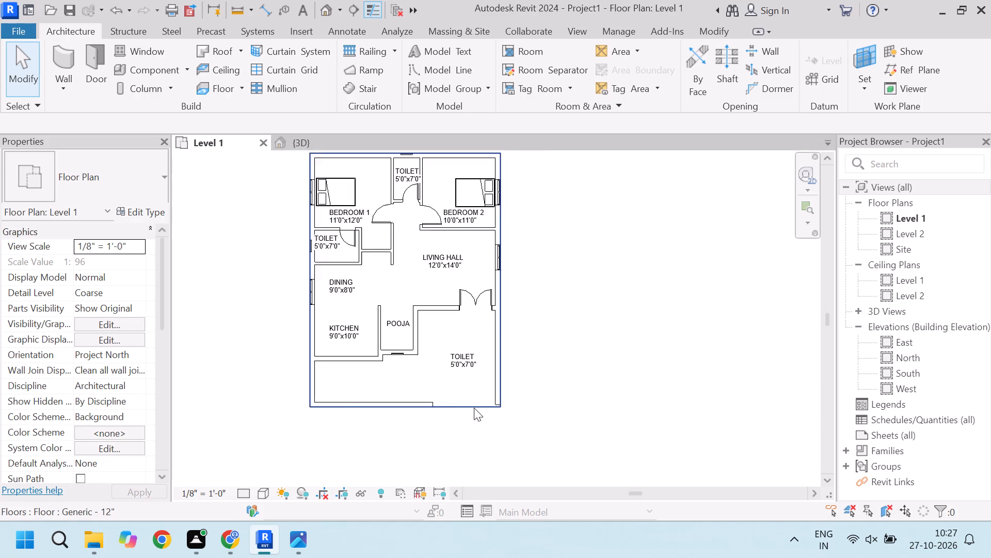
{"action": "scroll", "coordinate": [474, 408], "scroll_direction": "down", "scroll_amount": 1}
In the 3D view, edit the roof footprint so its 40' east and west edges do not define slope.
{"action": "left_click", "coordinate": [323, 141]}
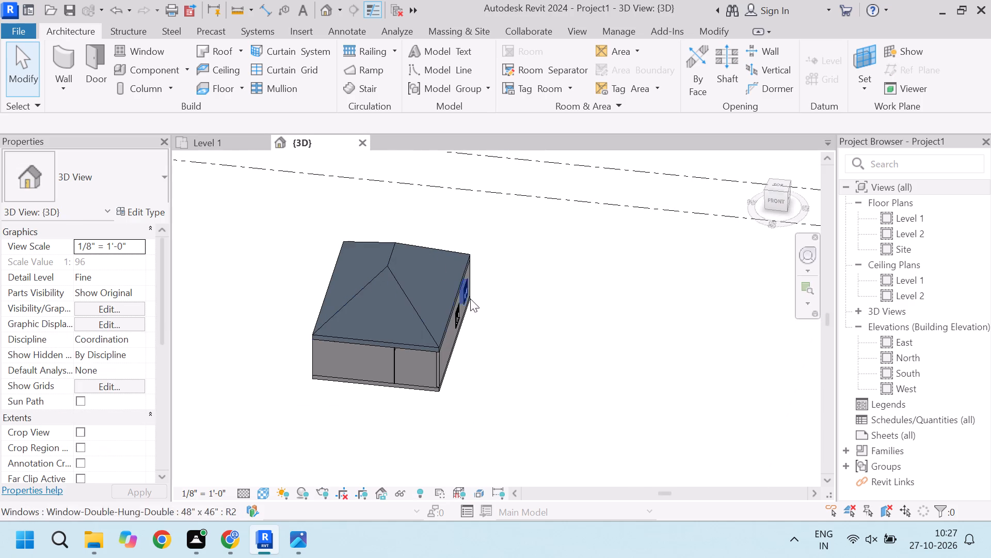
{"action": "left_click", "coordinate": [383, 277]}
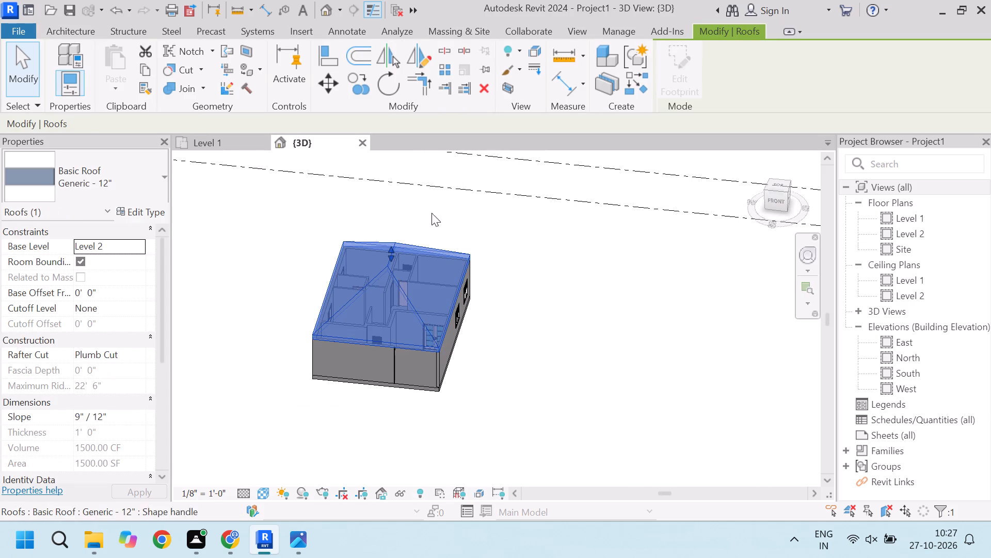
{"action": "left_click", "coordinate": [682, 82]}
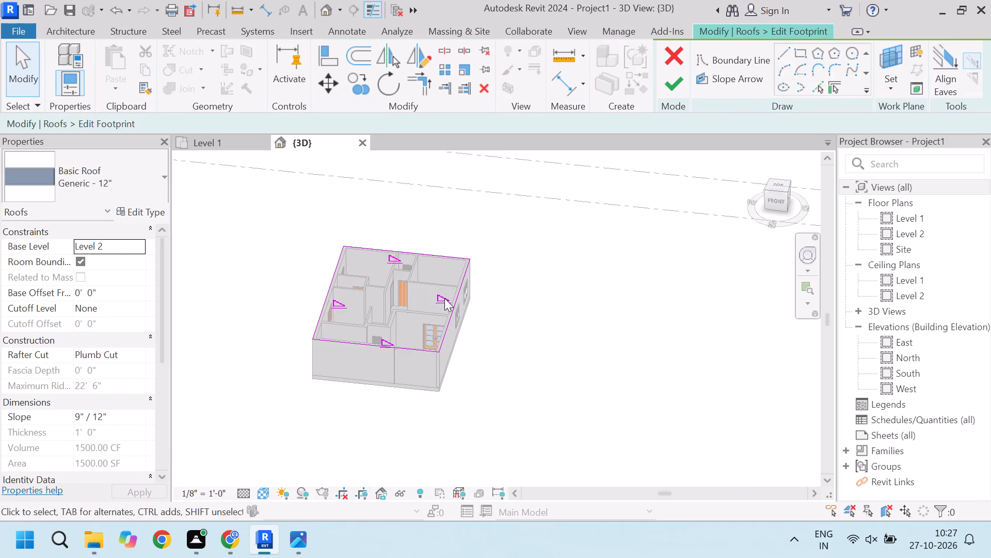
{"action": "left_click", "coordinate": [444, 298]}
{"action": "left_click", "coordinate": [450, 309]}
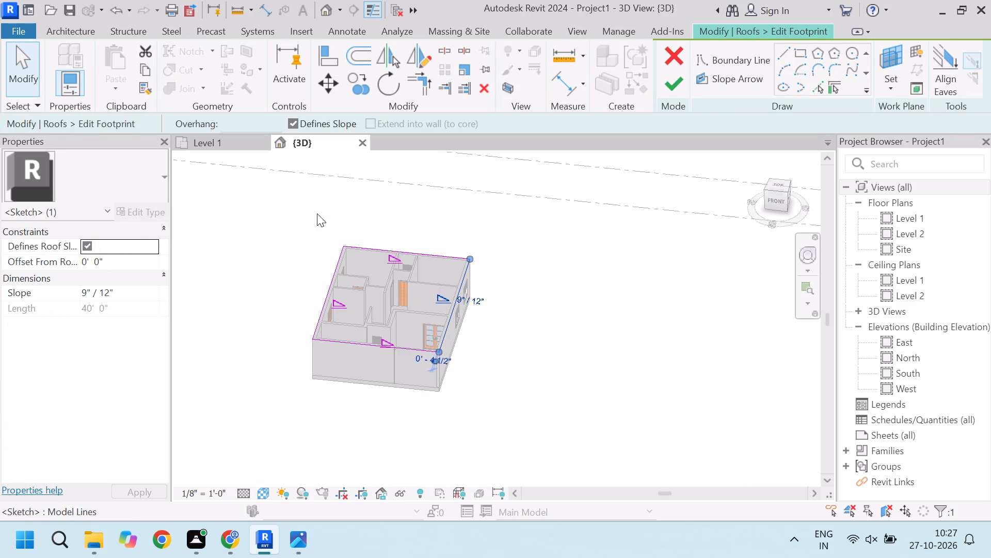
{"action": "left_click", "coordinate": [292, 119]}
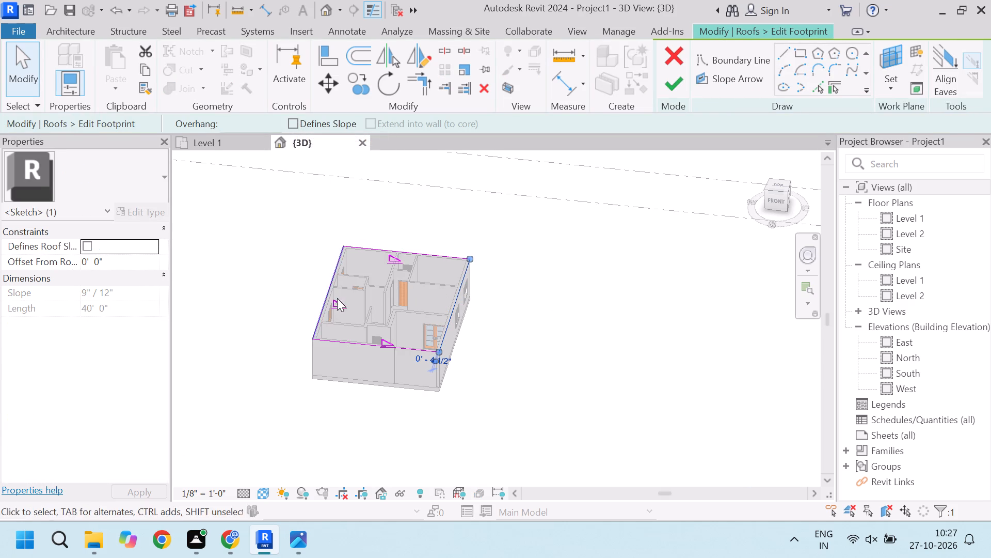
{"action": "left_click", "coordinate": [329, 287]}
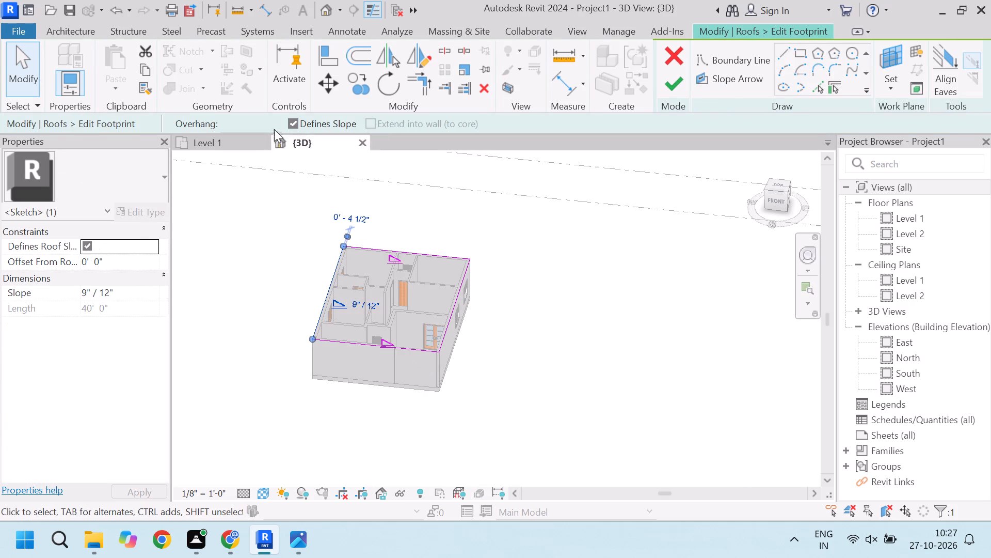
{"action": "left_click", "coordinate": [292, 122]}
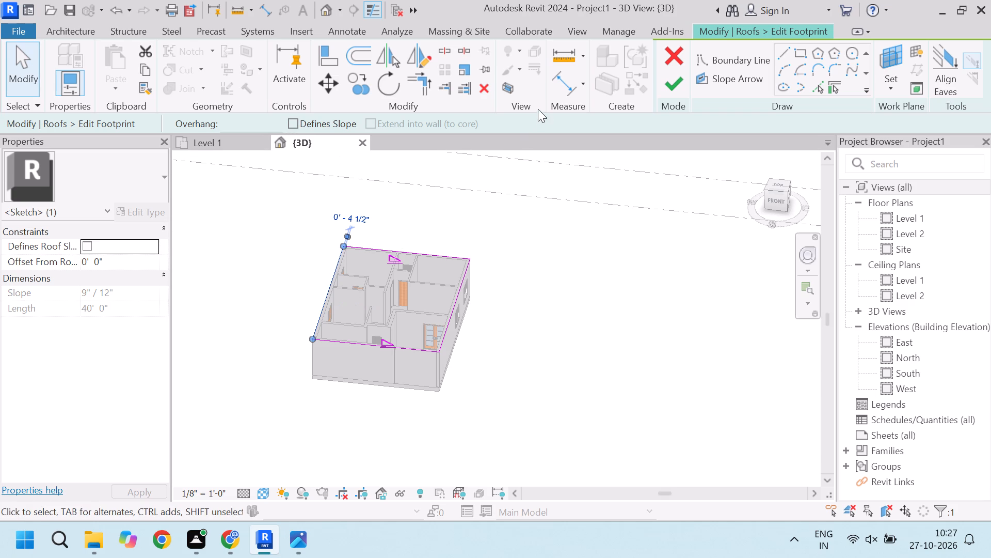
{"action": "left_click", "coordinate": [672, 85]}
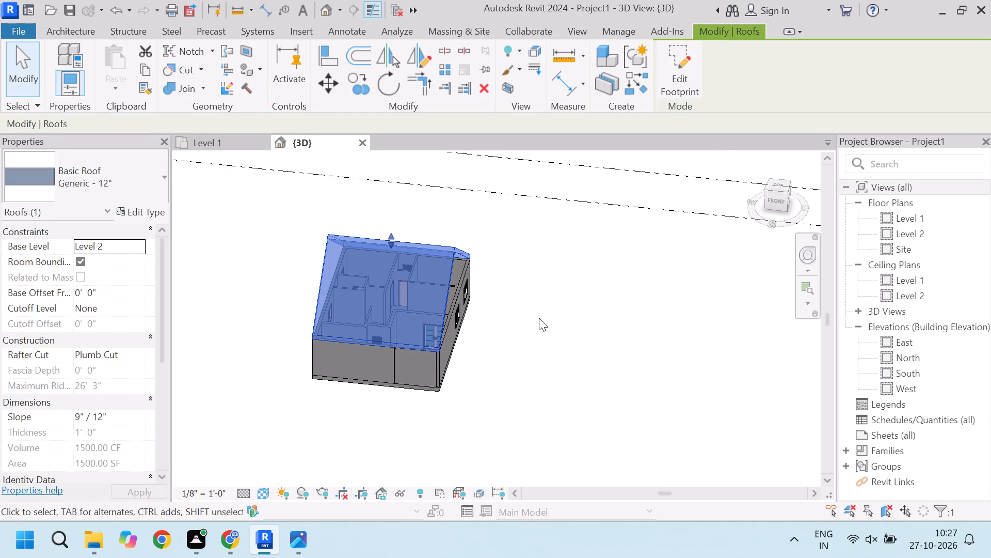
Inspect the edited roof in 3D and in the East elevation.
{"action": "scroll", "coordinate": [539, 318], "scroll_direction": "up", "scroll_amount": 5}
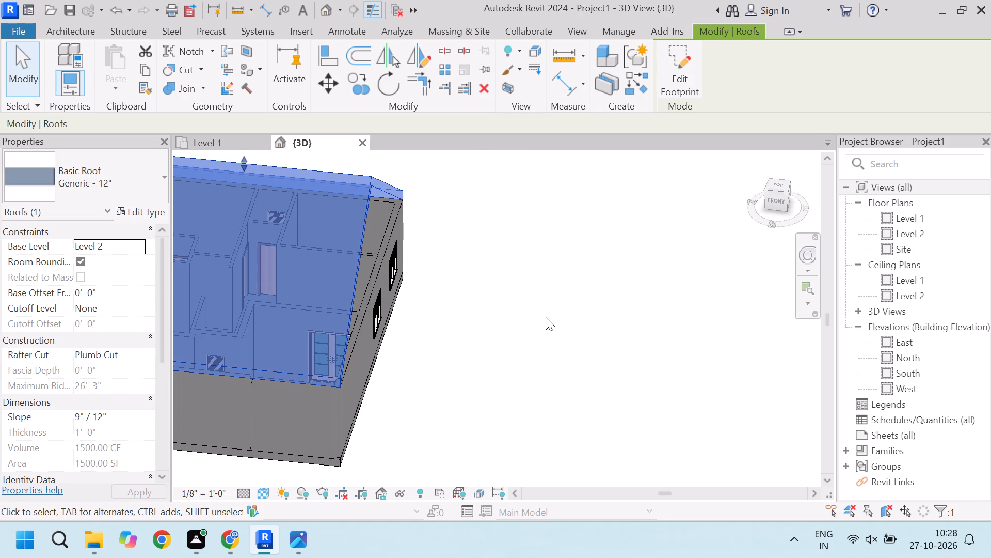
{"action": "scroll", "coordinate": [546, 317], "scroll_direction": "down", "scroll_amount": 3}
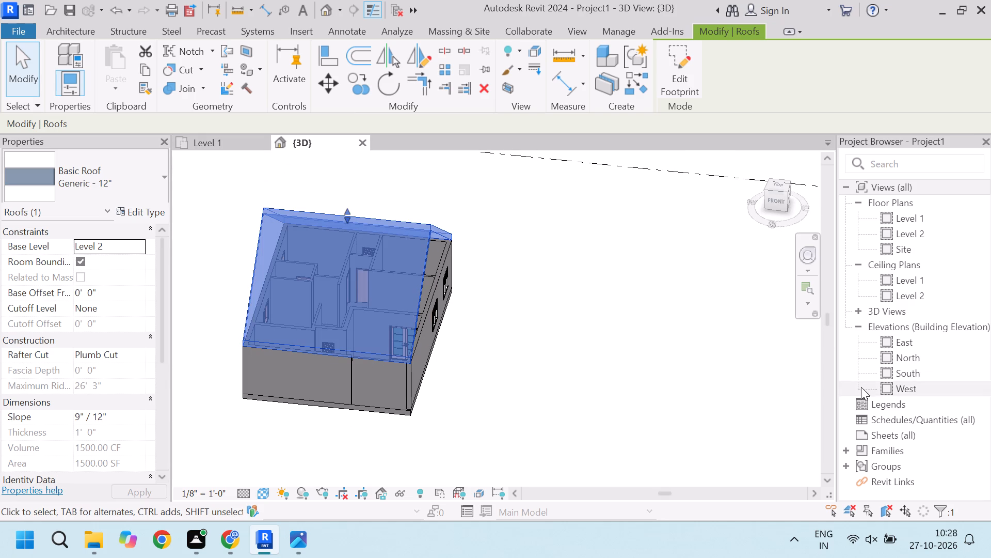
{"action": "double_click", "coordinate": [909, 343]}
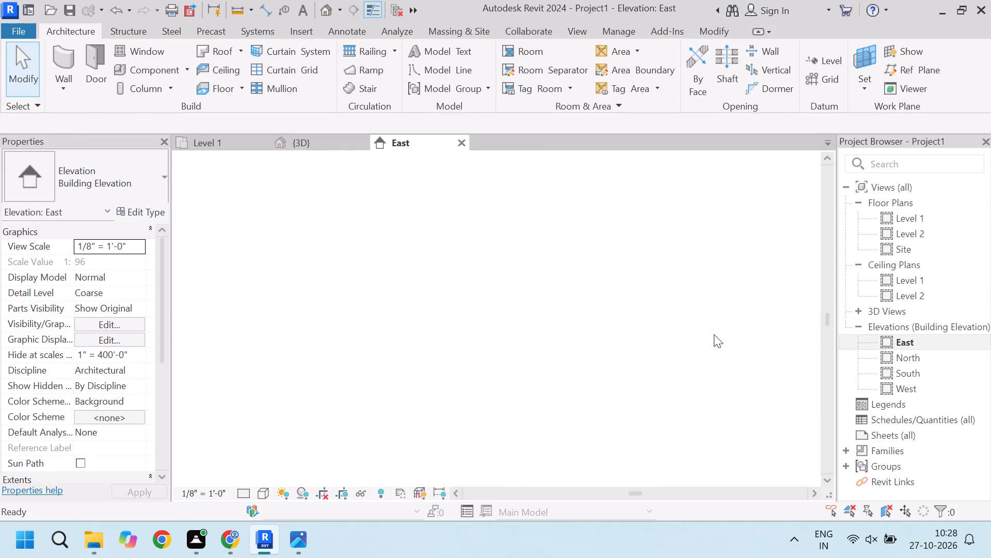
{"action": "scroll", "coordinate": [559, 332], "scroll_direction": "up", "scroll_amount": 5}
{"action": "scroll", "coordinate": [469, 203], "scroll_direction": "up", "scroll_amount": 3}
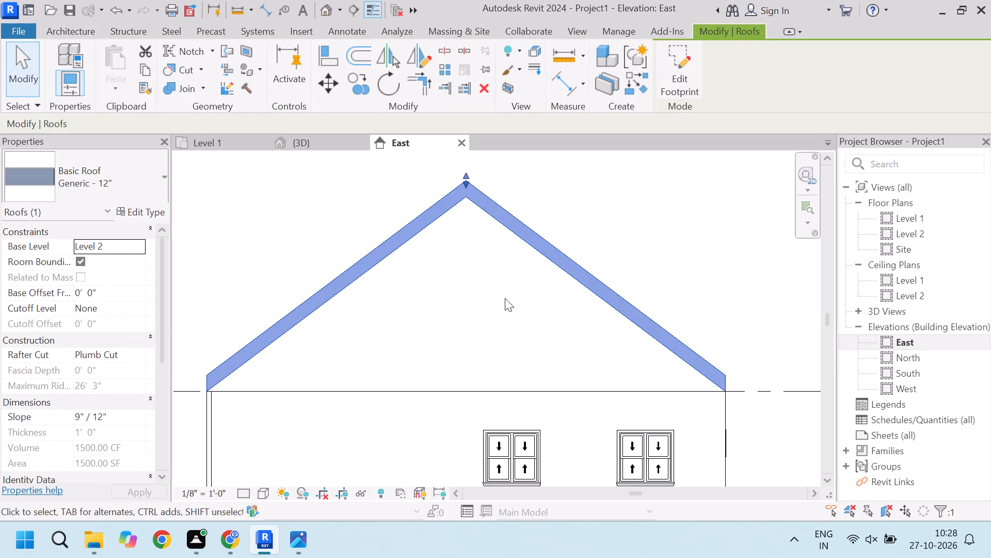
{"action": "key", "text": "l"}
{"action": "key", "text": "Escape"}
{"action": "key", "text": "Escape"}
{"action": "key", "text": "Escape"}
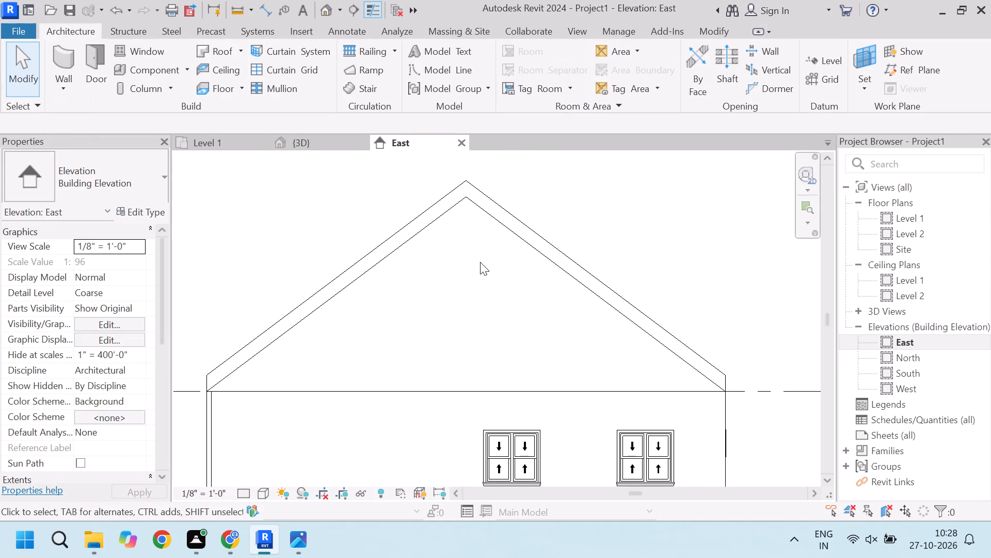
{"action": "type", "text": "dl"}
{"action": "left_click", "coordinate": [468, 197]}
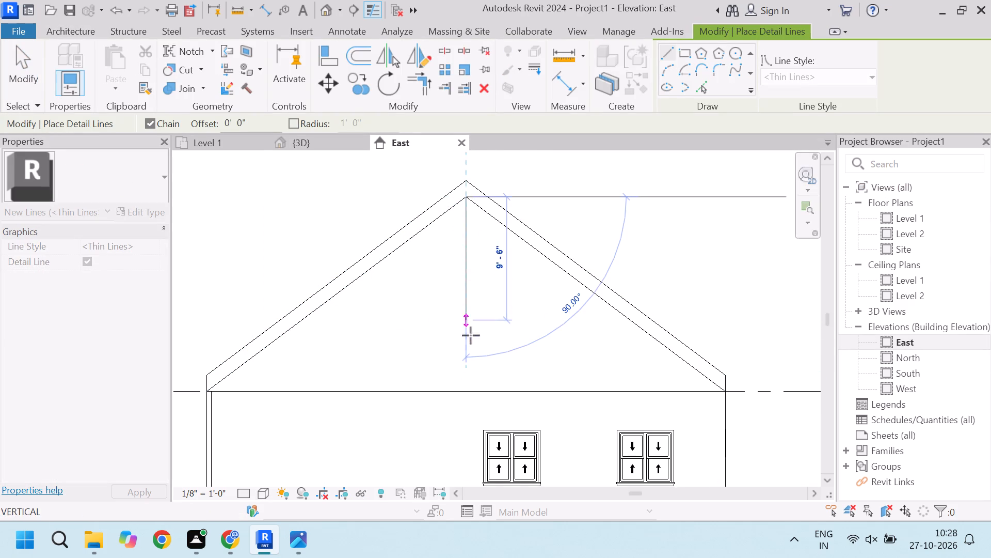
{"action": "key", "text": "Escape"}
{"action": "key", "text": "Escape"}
Copy the Level 2 line 10' straight up in the East elevation as an additional level above it.
{"action": "scroll", "coordinate": [448, 298], "scroll_direction": "down", "scroll_amount": 6}
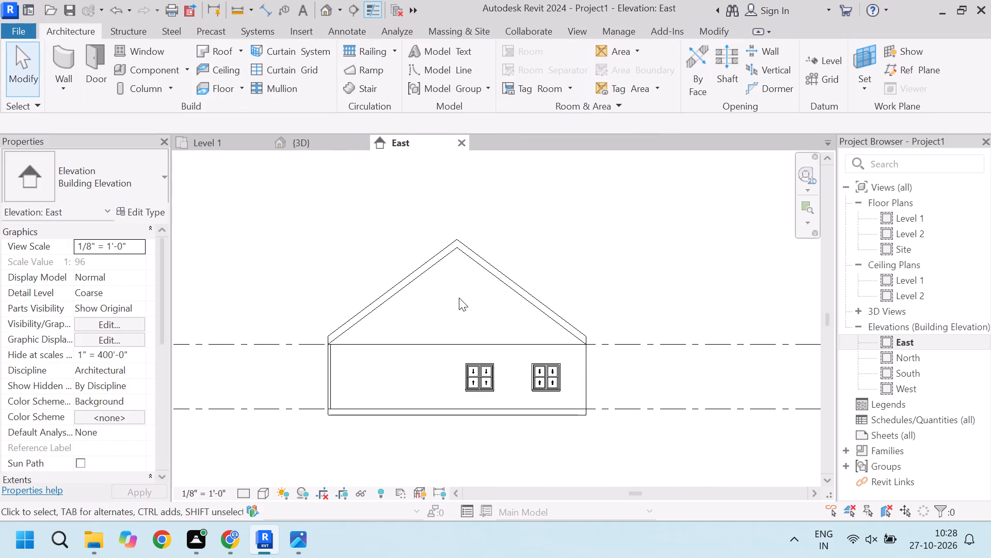
{"action": "scroll", "coordinate": [459, 298], "scroll_direction": "down", "scroll_amount": 2}
{"action": "scroll", "coordinate": [379, 323], "scroll_direction": "up", "scroll_amount": 2}
{"action": "scroll", "coordinate": [505, 327], "scroll_direction": "down", "scroll_amount": 3}
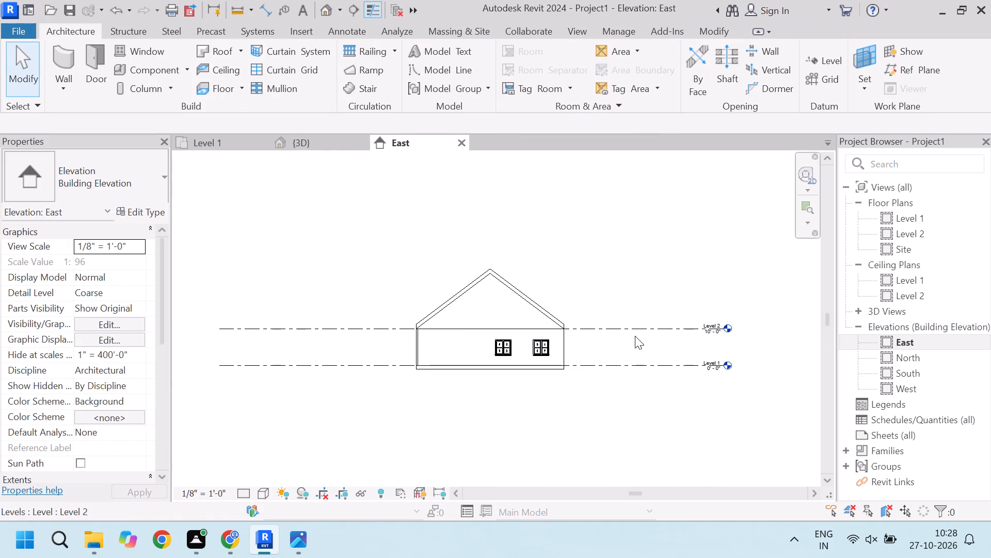
{"action": "left_click", "coordinate": [630, 329]}
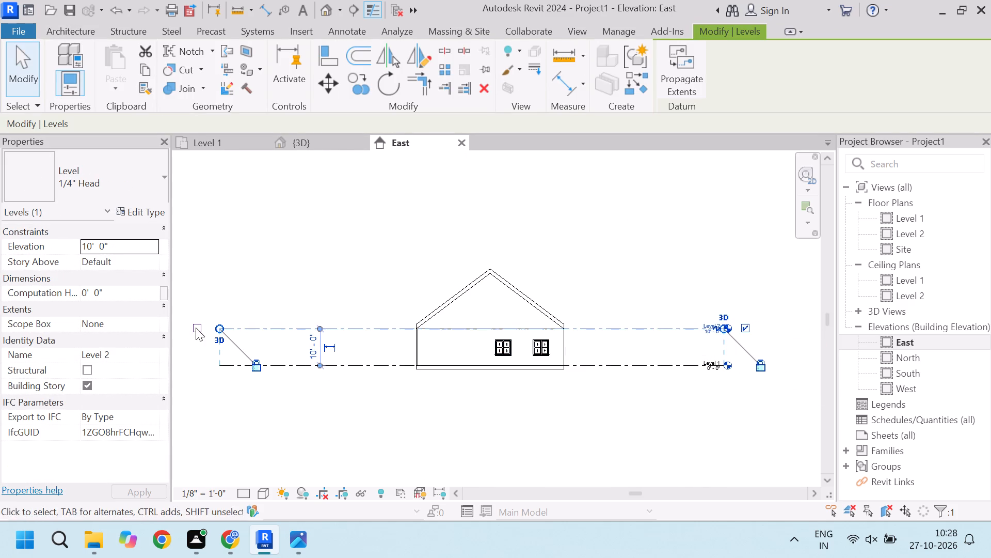
{"action": "type", "text": "co"}
{"action": "left_click", "coordinate": [295, 330]}
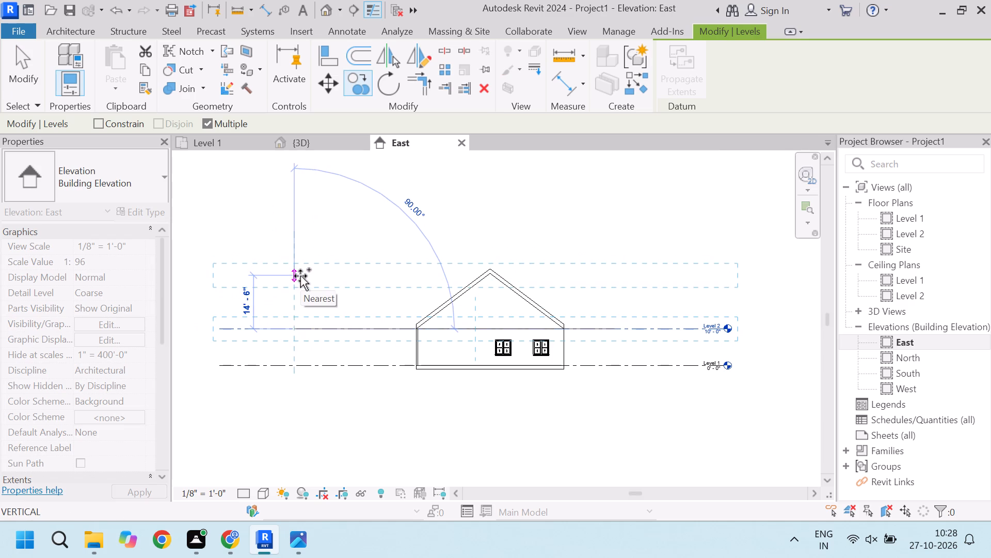
{"action": "type", "text": "10'"}
{"action": "key", "text": "Return"}
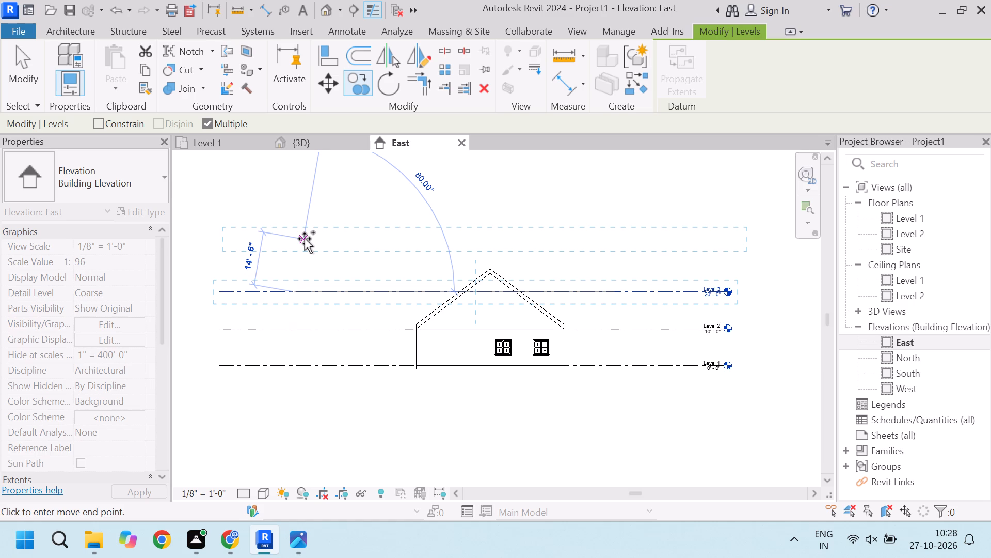
{"action": "key", "text": "Escape"}
Examine the three level lines against the gable roof and walls in the East elevation.
{"action": "scroll", "coordinate": [497, 295], "scroll_direction": "up", "scroll_amount": 3}
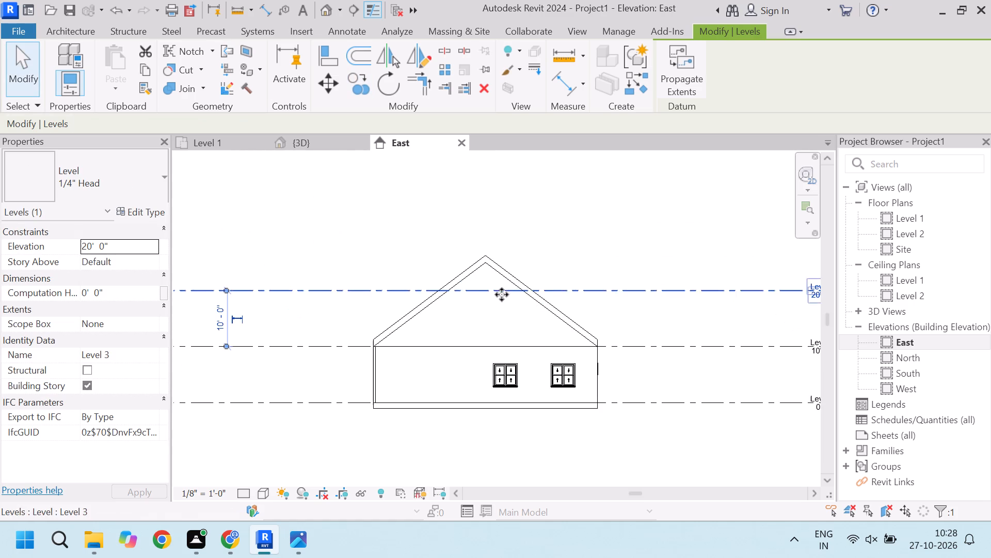
{"action": "scroll", "coordinate": [467, 290], "scroll_direction": "down", "scroll_amount": 3}
{"action": "scroll", "coordinate": [487, 300], "scroll_direction": "up", "scroll_amount": 8}
{"action": "scroll", "coordinate": [353, 270], "scroll_direction": "down", "scroll_amount": 4}
{"action": "scroll", "coordinate": [435, 277], "scroll_direction": "down", "scroll_amount": 5}
{"action": "scroll", "coordinate": [405, 286], "scroll_direction": "up", "scroll_amount": 7}
{"action": "scroll", "coordinate": [405, 322], "scroll_direction": "down", "scroll_amount": 9}
{"action": "scroll", "coordinate": [445, 303], "scroll_direction": "up", "scroll_amount": 2}
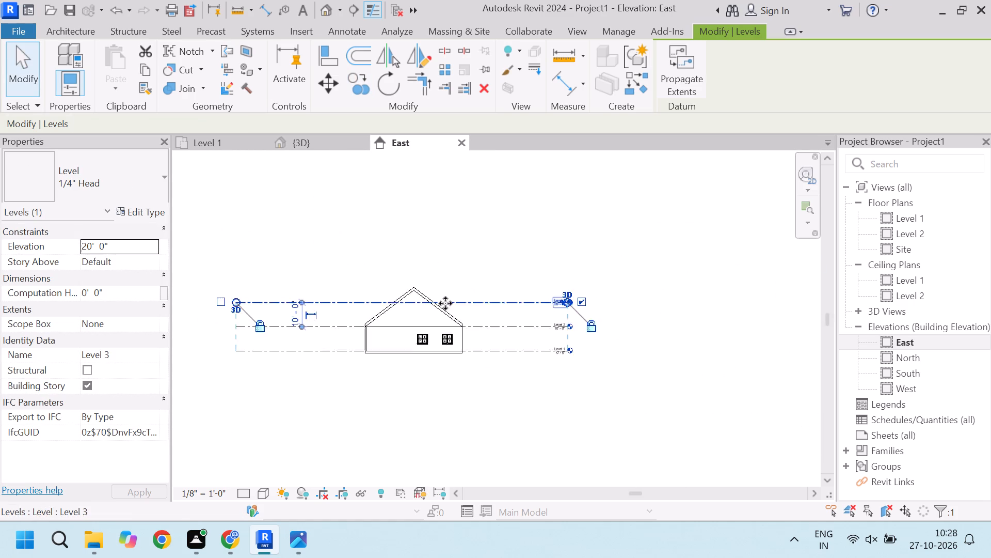
{"action": "scroll", "coordinate": [445, 303], "scroll_direction": "up", "scroll_amount": 3}
{"action": "scroll", "coordinate": [400, 298], "scroll_direction": "down", "scroll_amount": 2}
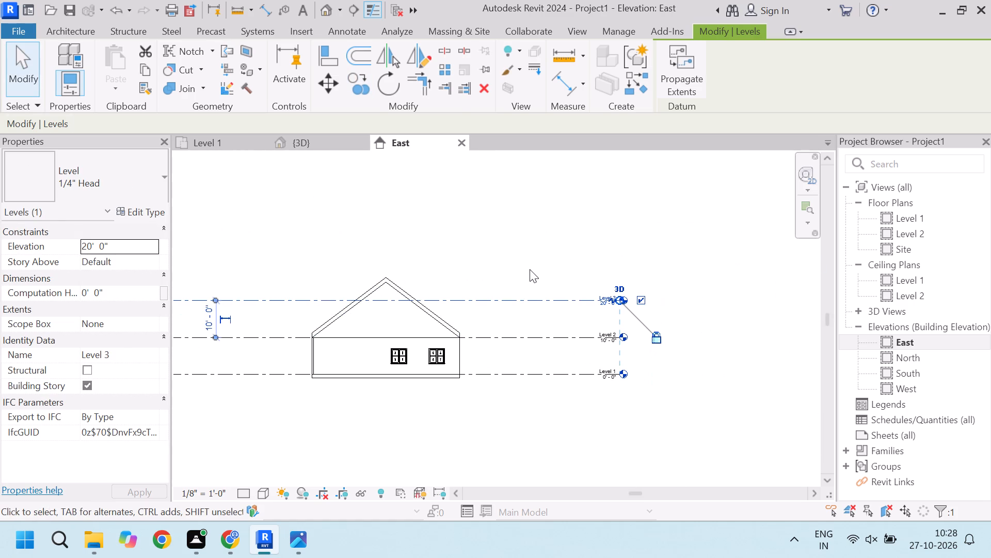
{"action": "key", "text": "Escape"}
{"action": "left_click", "coordinate": [509, 258]}
{"action": "scroll", "coordinate": [446, 276], "scroll_direction": "down", "scroll_amount": 4}
{"action": "scroll", "coordinate": [438, 288], "scroll_direction": "up", "scroll_amount": 1}
{"action": "middle_click_drag", "start_coordinate": [438, 288], "coordinate": [462, 308]}
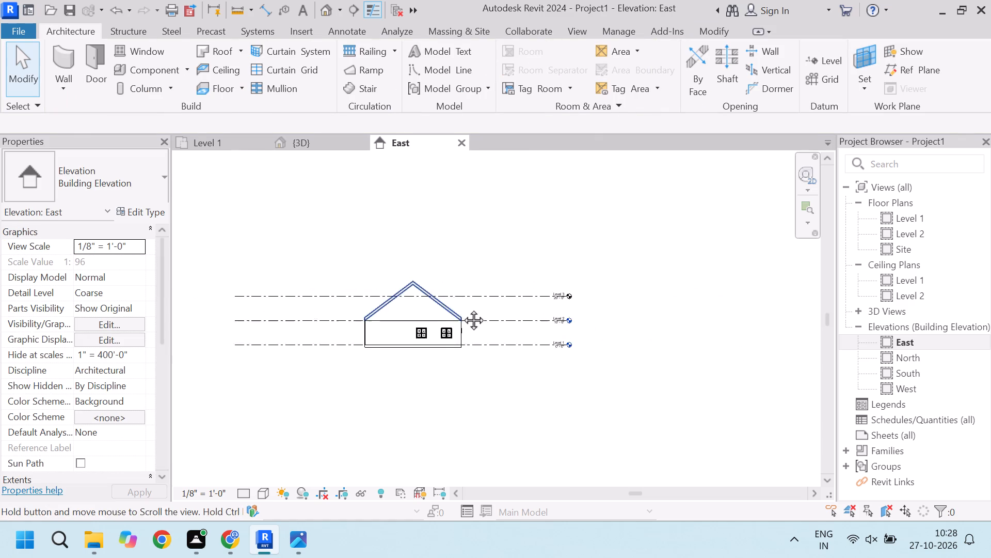
{"action": "middle_click_drag", "start_coordinate": [462, 308], "coordinate": [489, 327]}
{"action": "left_click", "coordinate": [500, 327]}
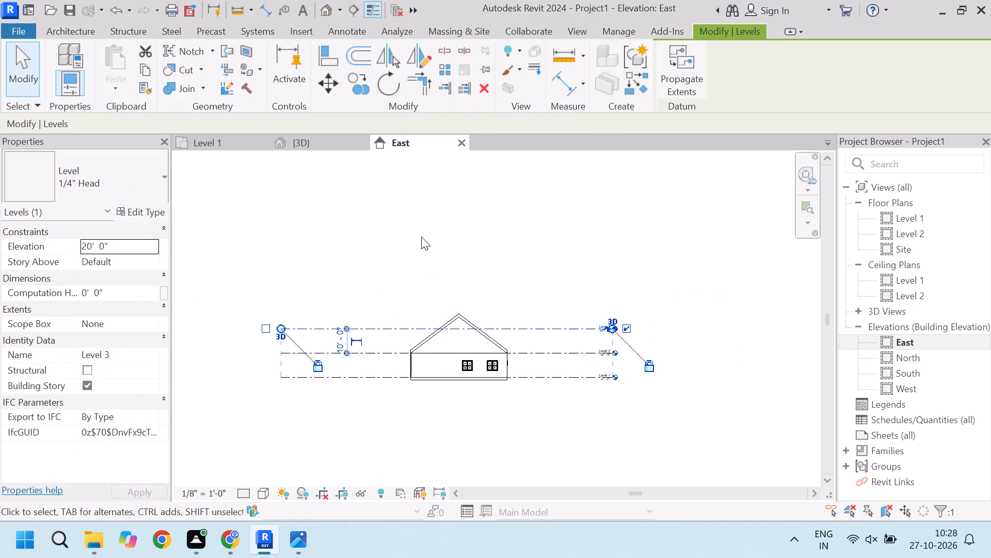
{"action": "left_click", "coordinate": [421, 237]}
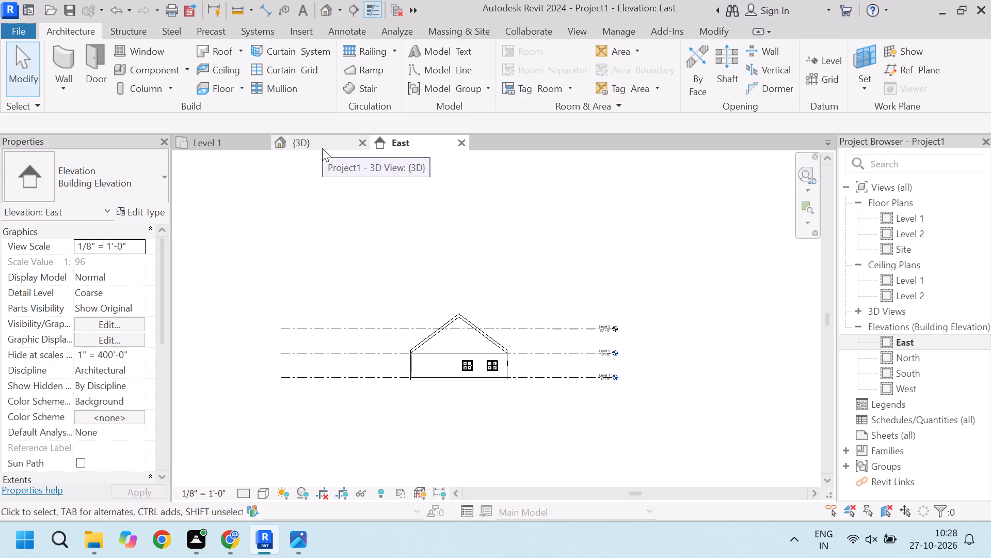
{"action": "scroll", "coordinate": [504, 336], "scroll_direction": "up", "scroll_amount": 10}
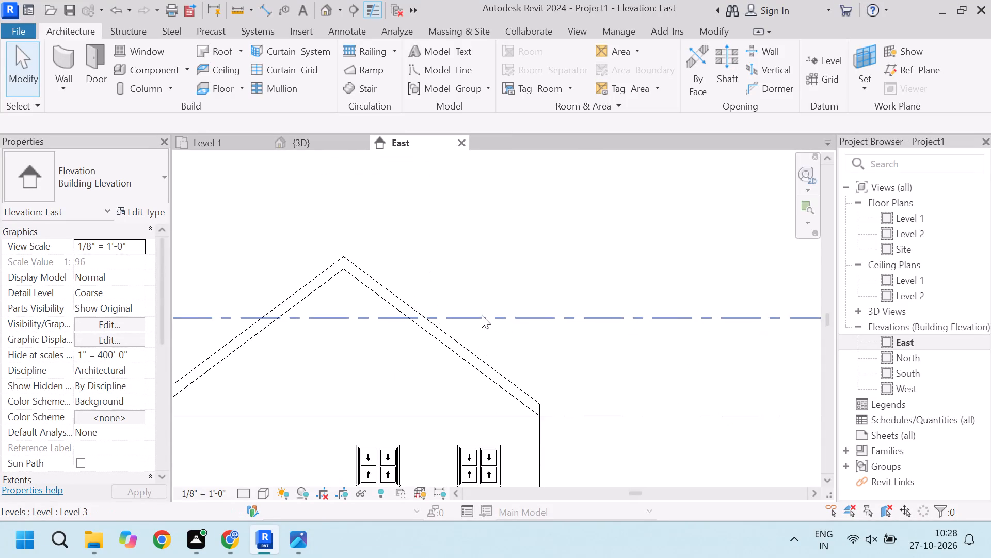
{"action": "scroll", "coordinate": [377, 290], "scroll_direction": "down", "scroll_amount": 7}
{"action": "scroll", "coordinate": [412, 297], "scroll_direction": "up", "scroll_amount": 7}
{"action": "scroll", "coordinate": [474, 309], "scroll_direction": "down", "scroll_amount": 4}
{"action": "scroll", "coordinate": [395, 320], "scroll_direction": "up", "scroll_amount": 3}
{"action": "scroll", "coordinate": [468, 316], "scroll_direction": "down", "scroll_amount": 4}
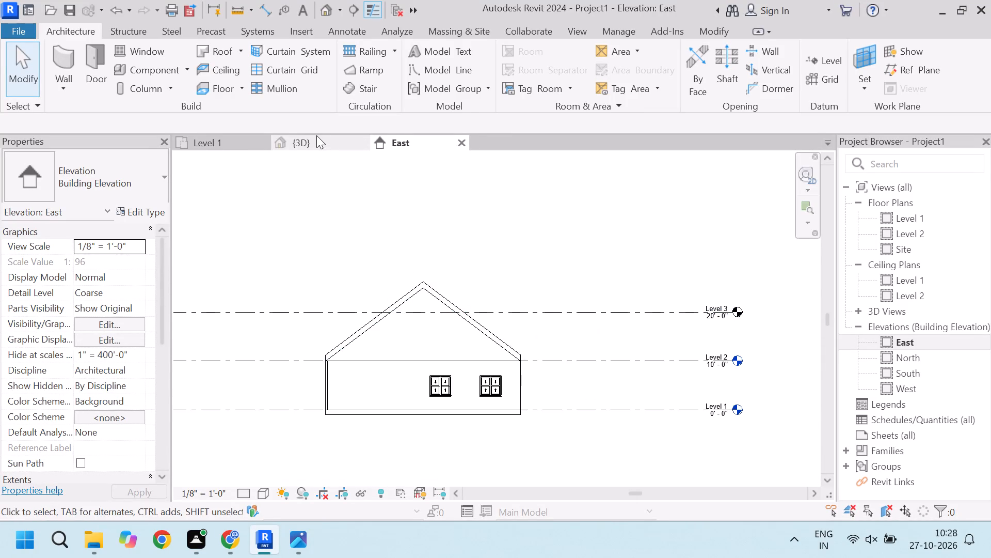
Start a footprint roof based on Level 3 and sketch its rectangular boundary around the 30' by 40' house outline in the Level 1 plan.
{"action": "left_click", "coordinate": [316, 135]}
{"action": "scroll", "coordinate": [443, 333], "scroll_direction": "down", "scroll_amount": 5}
{"action": "scroll", "coordinate": [392, 285], "scroll_direction": "up", "scroll_amount": 9}
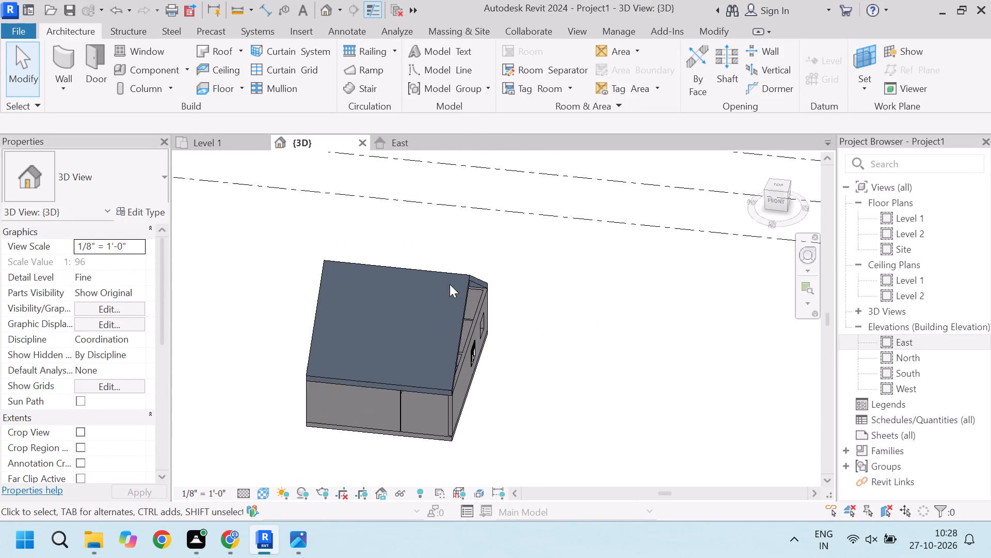
{"action": "scroll", "coordinate": [450, 284], "scroll_direction": "up", "scroll_amount": 3}
{"action": "scroll", "coordinate": [484, 289], "scroll_direction": "down", "scroll_amount": 4}
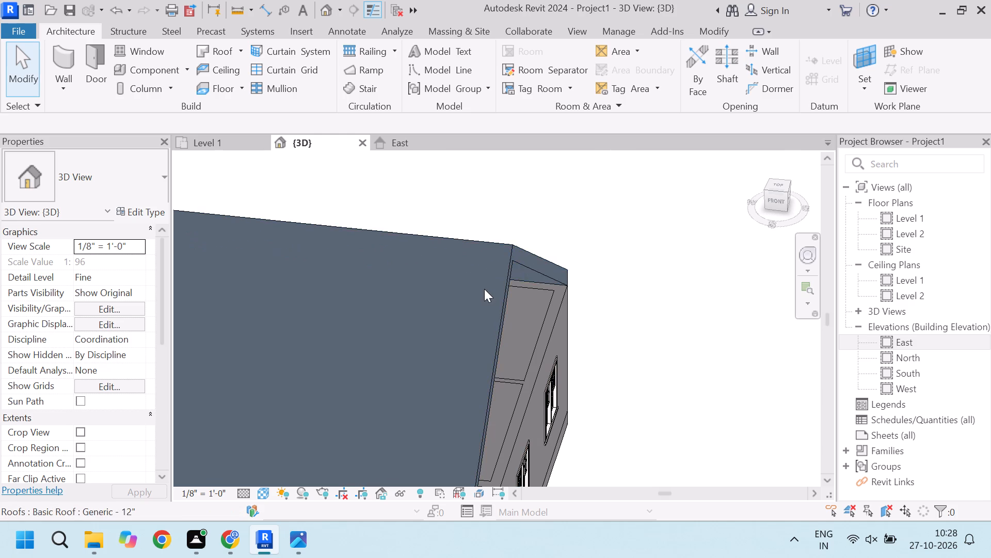
{"action": "scroll", "coordinate": [484, 289], "scroll_direction": "down", "scroll_amount": 4}
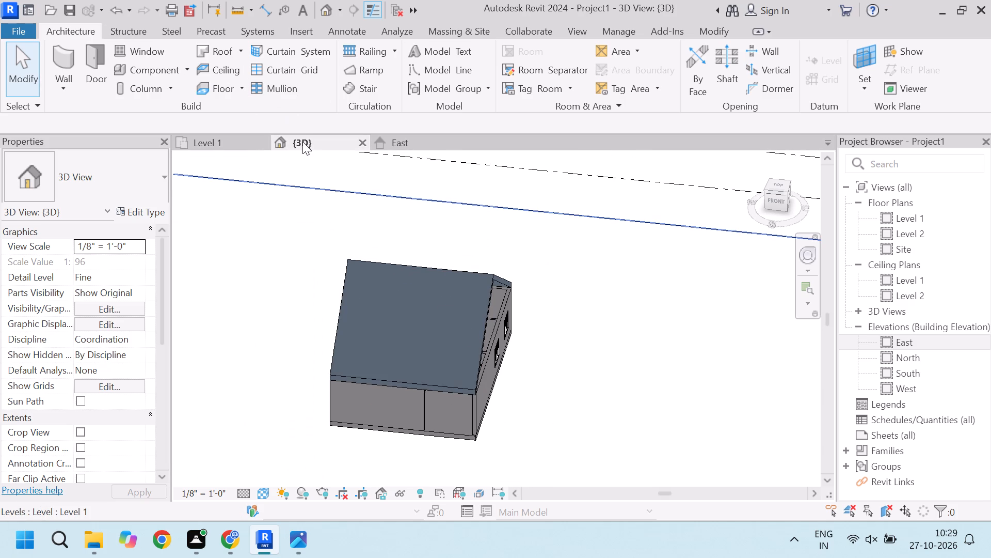
{"action": "left_click", "coordinate": [226, 51]}
{"action": "left_click", "coordinate": [473, 277]}
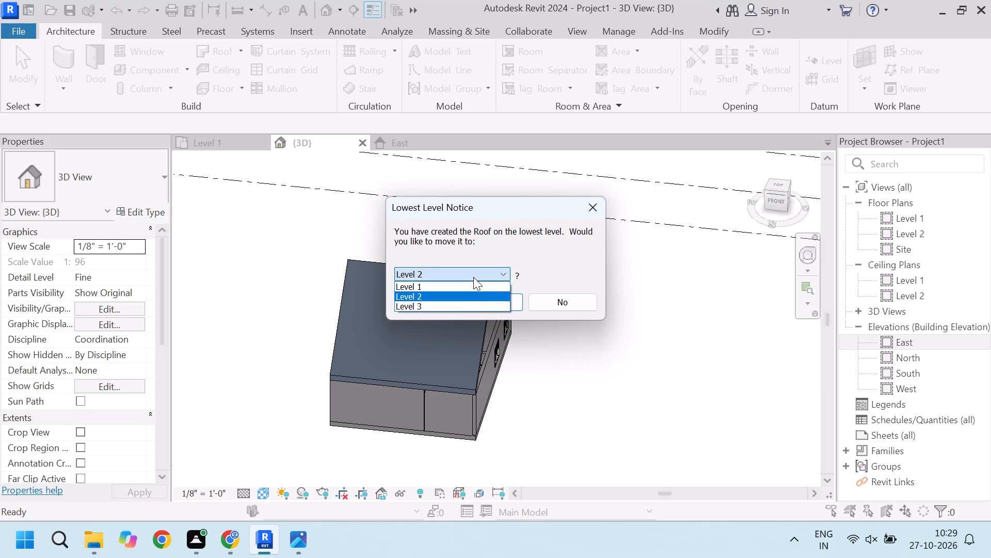
{"action": "left_click", "coordinate": [441, 306]}
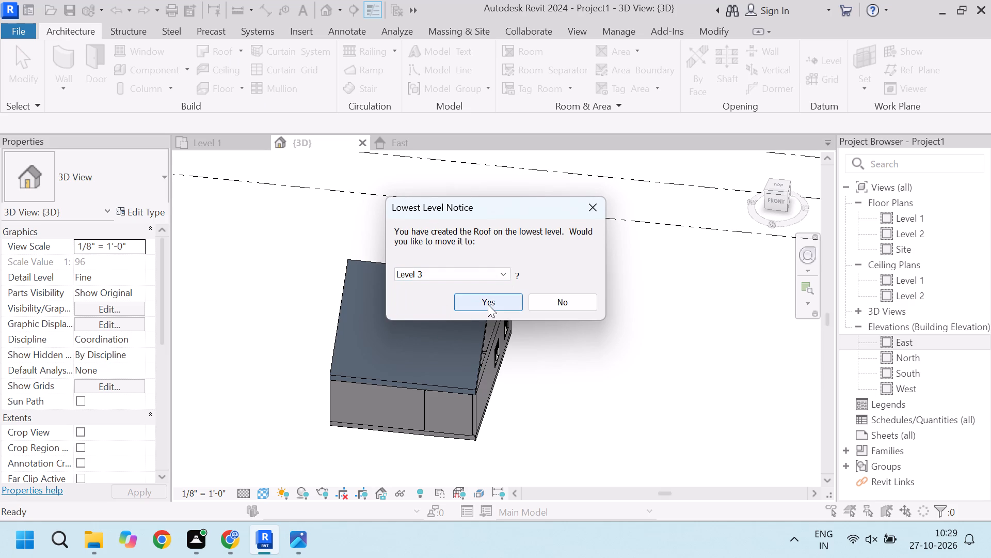
{"action": "left_click", "coordinate": [488, 304]}
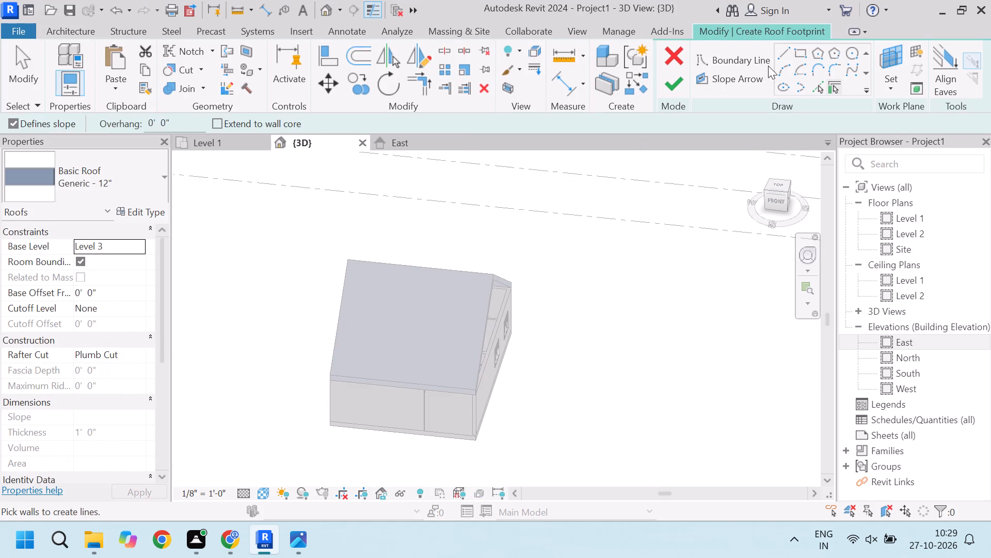
{"action": "left_click", "coordinate": [220, 144]}
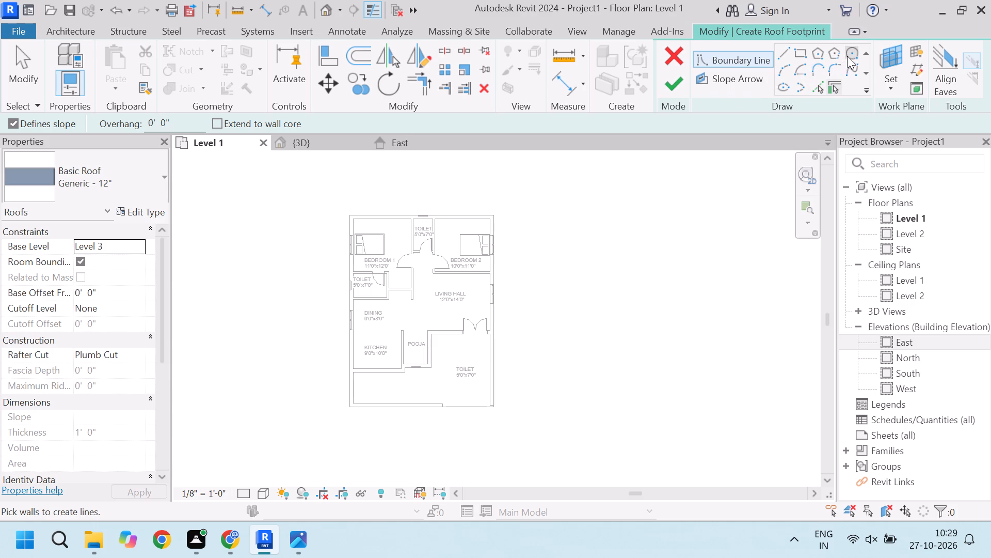
{"action": "left_click", "coordinate": [806, 56]}
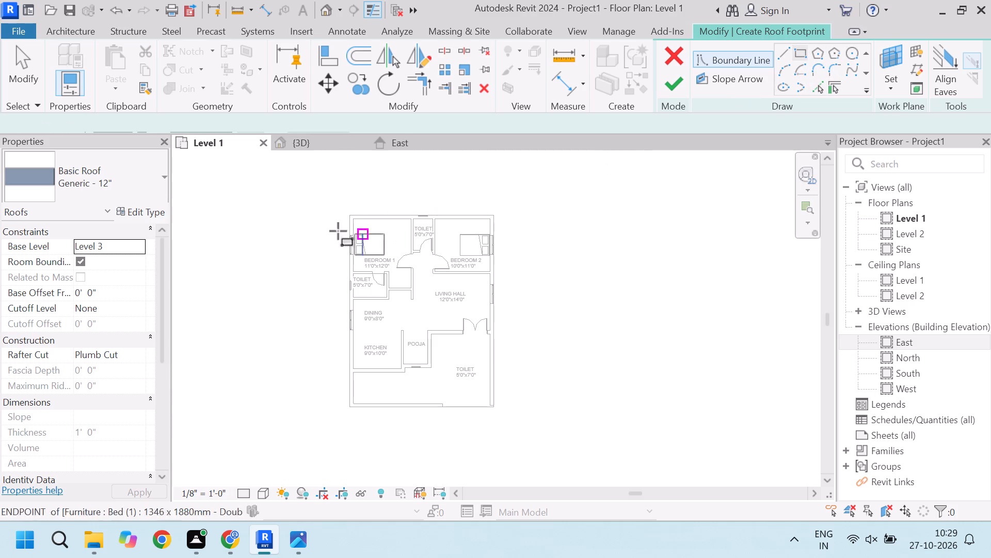
{"action": "left_click", "coordinate": [495, 212]}
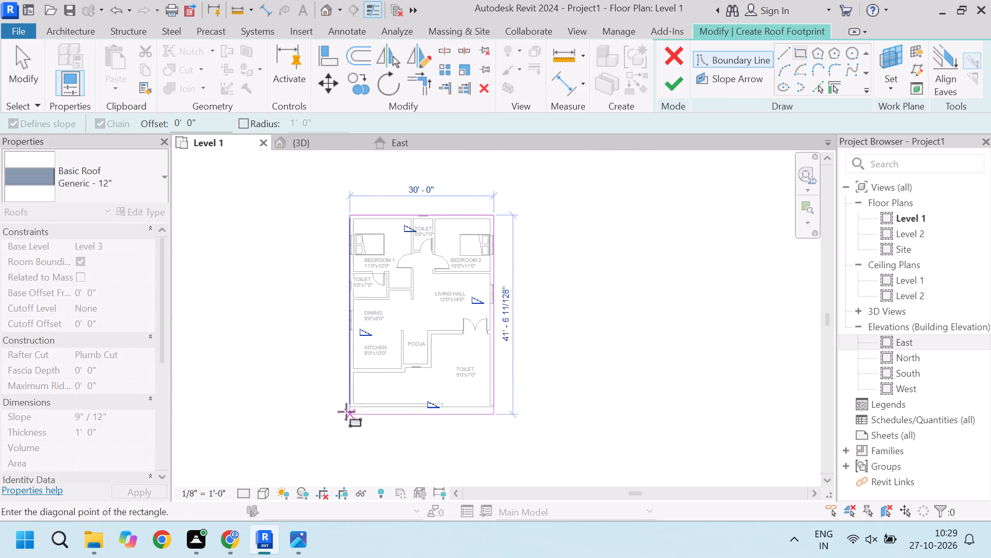
{"action": "left_click", "coordinate": [350, 407]}
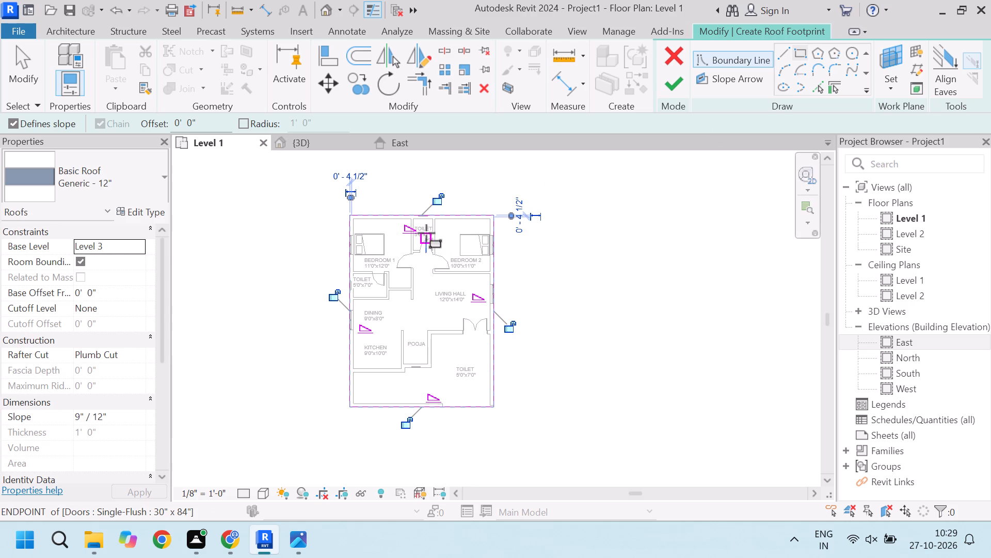
Turn off slope definition for all four boundary lines of the Level 3 roof and finish its footprint.
{"action": "key", "text": "Escape"}
{"action": "key", "text": "Escape"}
{"action": "left_click_drag", "start_coordinate": [310, 190], "coordinate": [568, 458]}
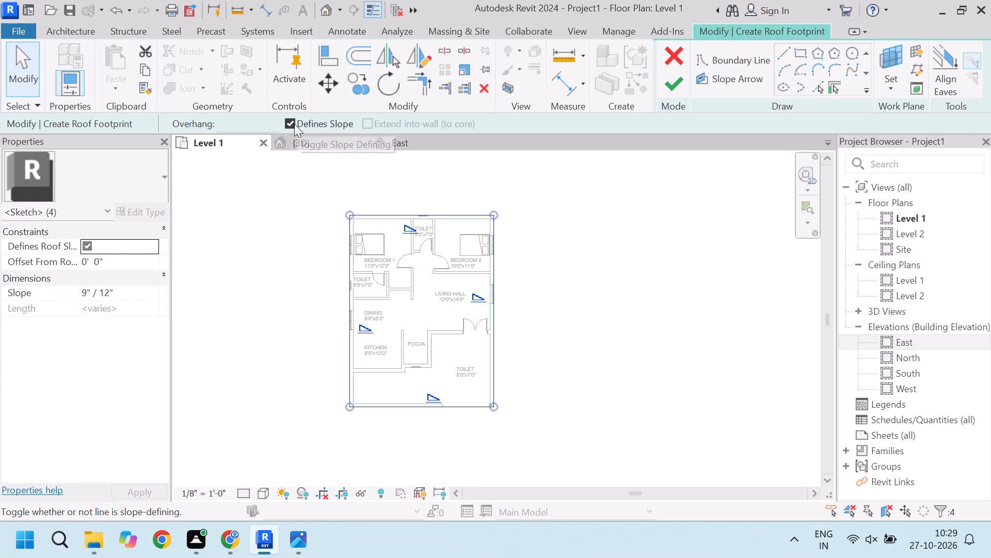
{"action": "left_click", "coordinate": [290, 120]}
{"action": "left_click", "coordinate": [669, 85]}
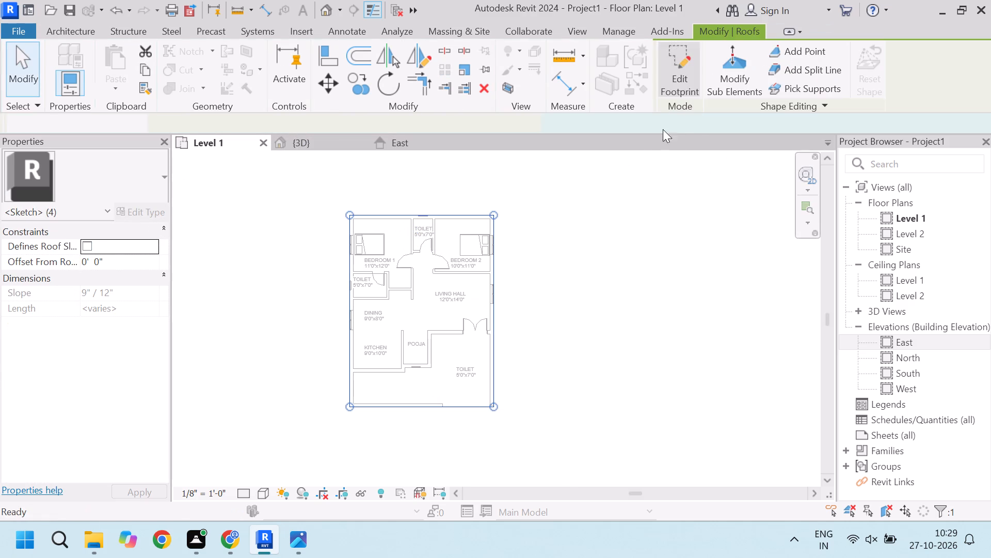
{"action": "left_click", "coordinate": [631, 272]}
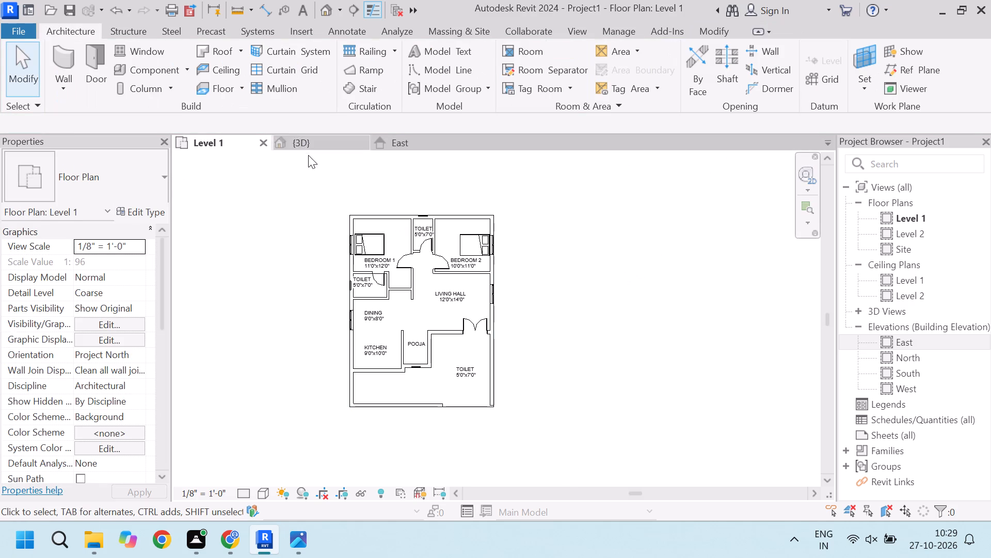
Inspect the flat Level 3 roof against the gable roof in 3D, from the front and at an angle.
{"action": "left_click", "coordinate": [308, 150]}
{"action": "scroll", "coordinate": [586, 317], "scroll_direction": "up", "scroll_amount": 2}
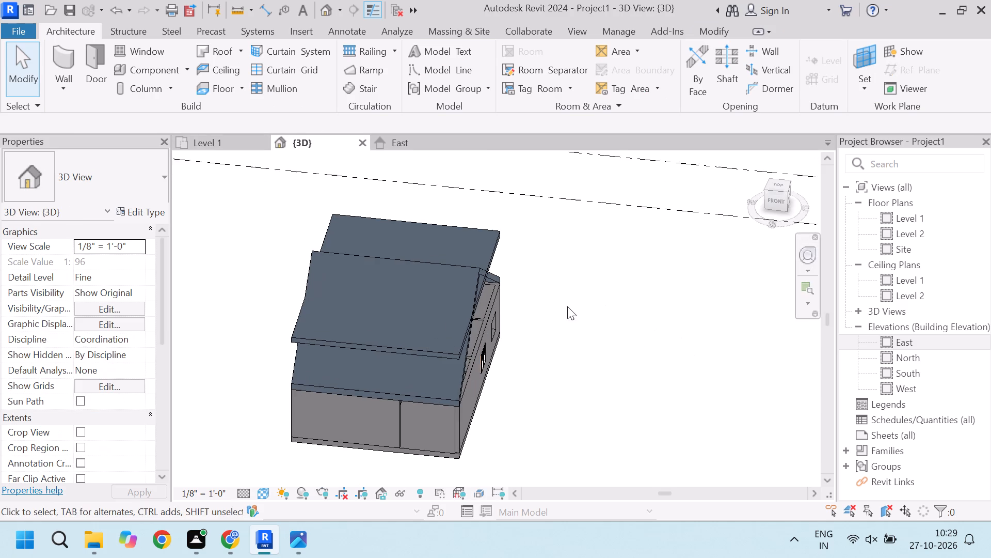
{"action": "left_click", "coordinate": [640, 313]}
{"action": "left_click", "coordinate": [776, 203]}
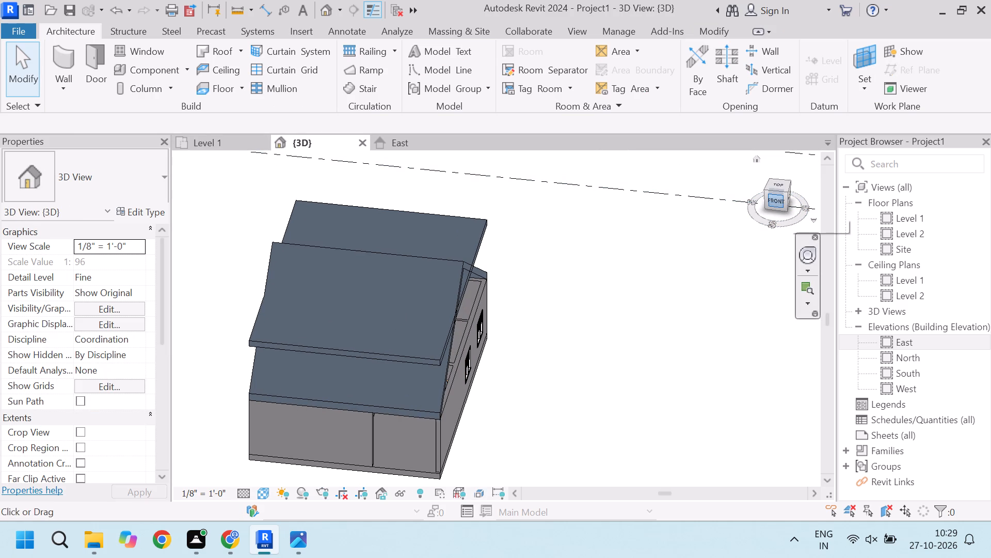
{"action": "left_click", "coordinate": [788, 194]}
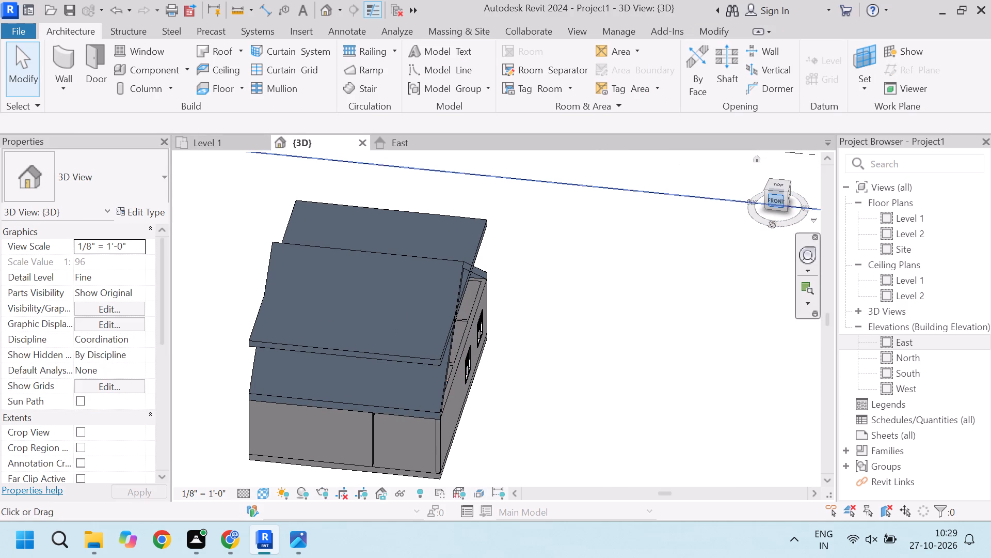
{"action": "scroll", "coordinate": [506, 390], "scroll_direction": "down", "scroll_amount": 3}
{"action": "scroll", "coordinate": [490, 328], "scroll_direction": "up", "scroll_amount": 10}
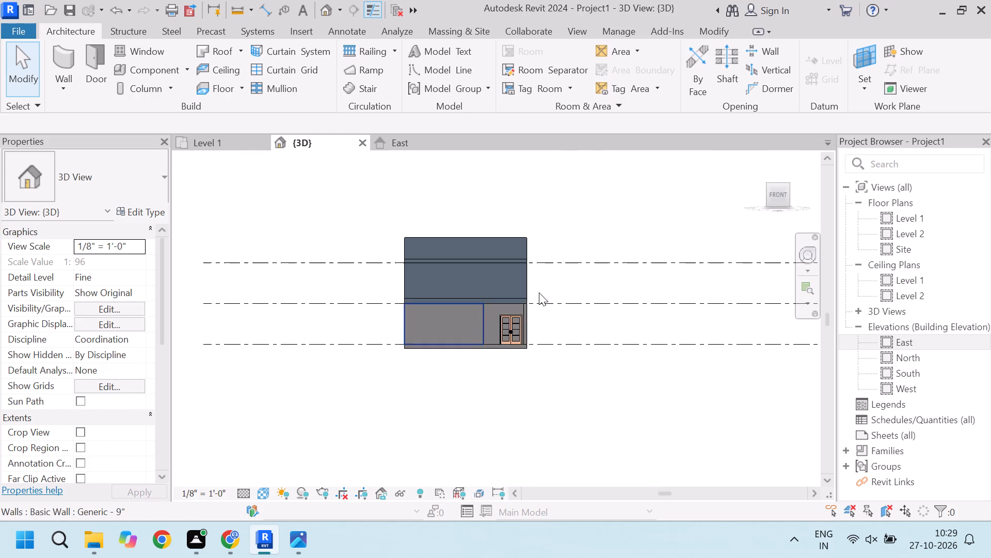
{"action": "scroll", "coordinate": [538, 275], "scroll_direction": "up", "scroll_amount": 4}
{"action": "scroll", "coordinate": [587, 260], "scroll_direction": "down", "scroll_amount": 11}
{"action": "left_click", "coordinate": [623, 215]}
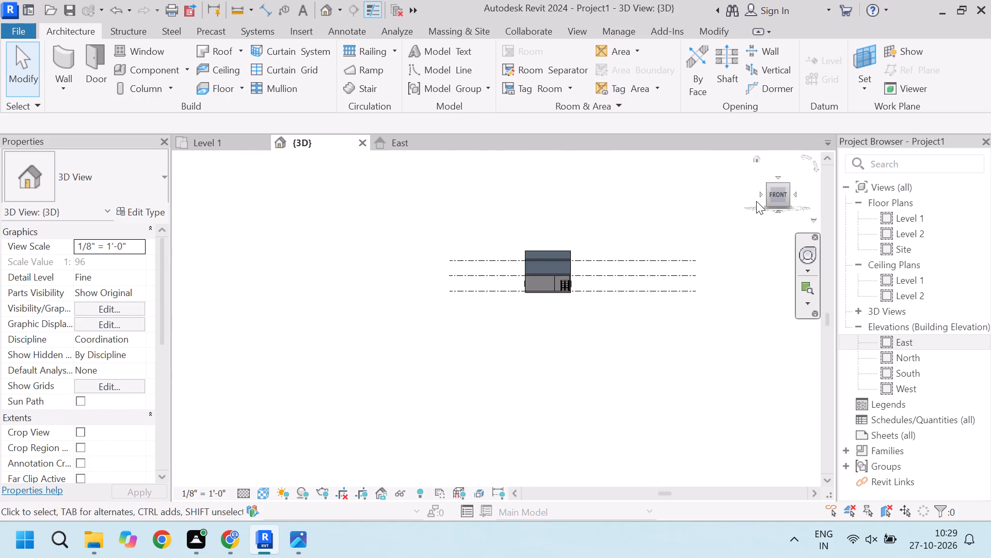
{"action": "left_click_drag", "start_coordinate": [778, 196], "coordinate": [723, 262]}
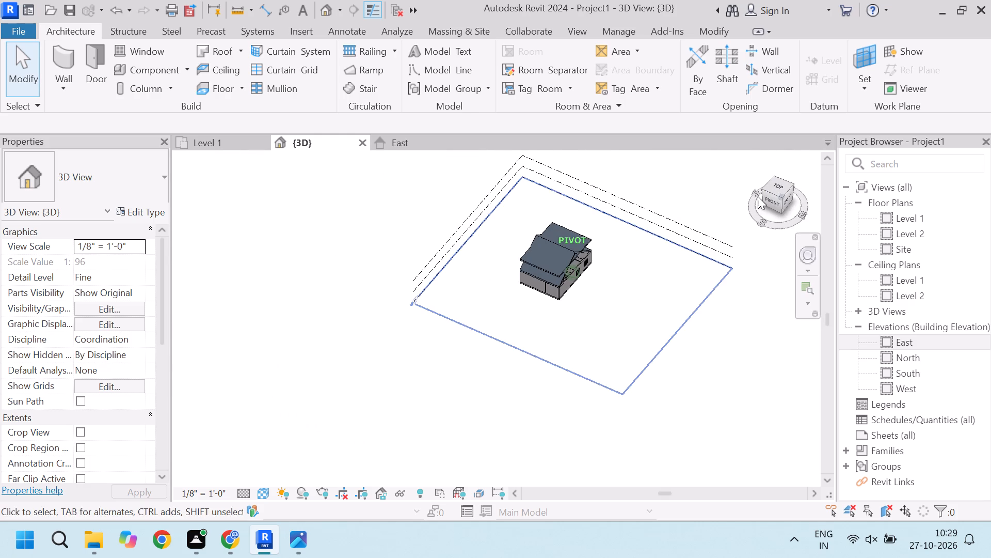
{"action": "scroll", "coordinate": [711, 192], "scroll_direction": "up", "scroll_amount": 4}
{"action": "scroll", "coordinate": [574, 252], "scroll_direction": "up", "scroll_amount": 5}
{"action": "scroll", "coordinate": [444, 311], "scroll_direction": "up", "scroll_amount": 4}
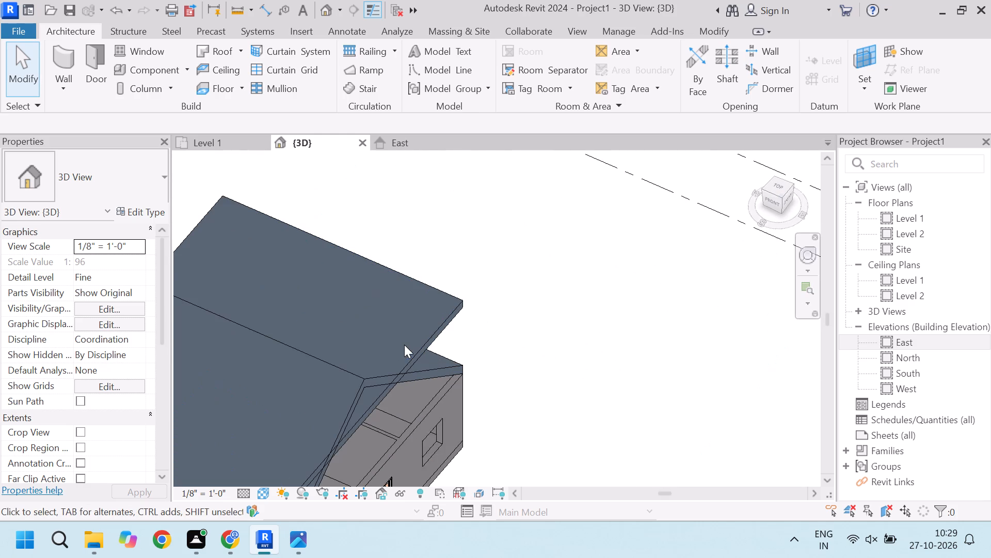
Attach the top of the exterior wall on the house's right side to the gable roof.
{"action": "left_click", "coordinate": [356, 389]}
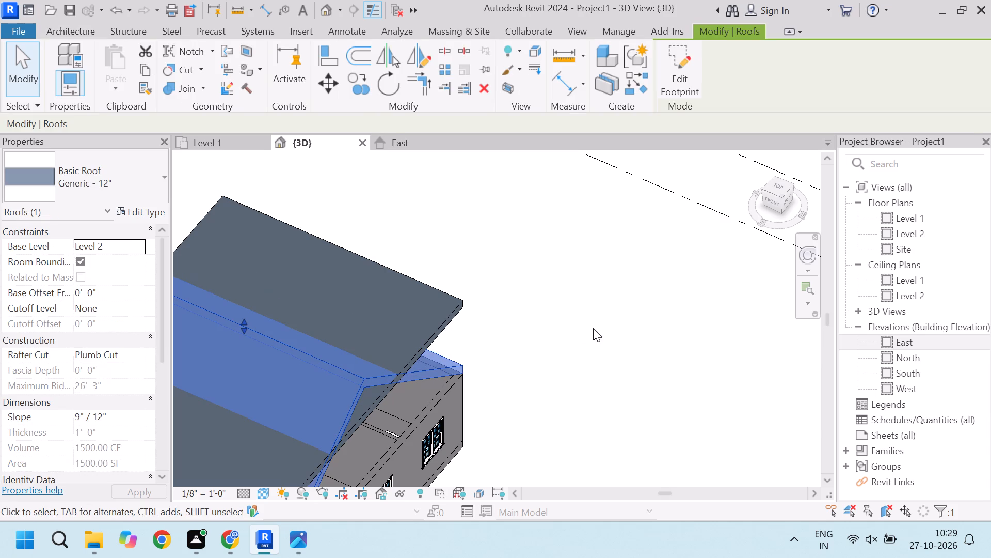
{"action": "scroll", "coordinate": [603, 324], "scroll_direction": "down", "scroll_amount": 4}
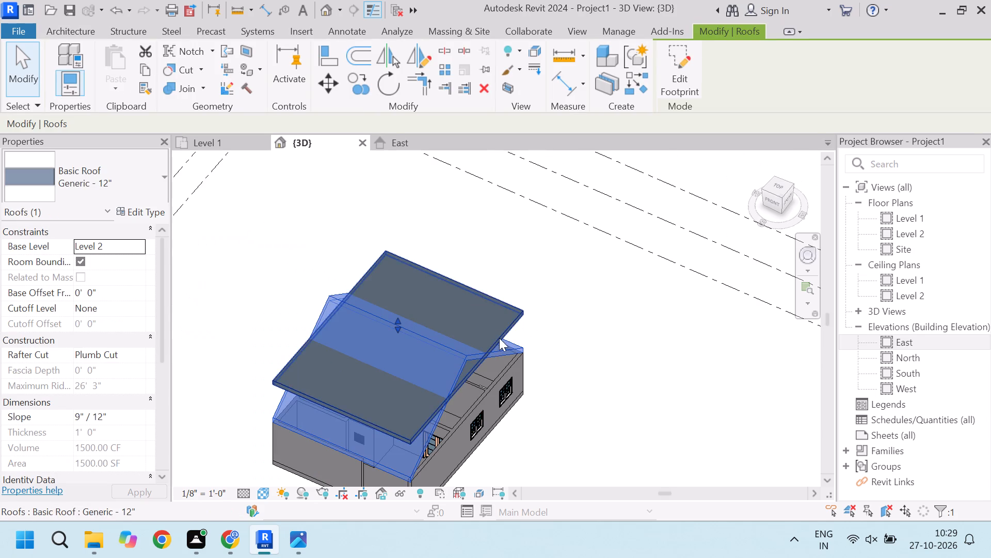
{"action": "left_click", "coordinate": [625, 315]}
{"action": "scroll", "coordinate": [625, 315], "scroll_direction": "down", "scroll_amount": 3}
{"action": "scroll", "coordinate": [531, 376], "scroll_direction": "up", "scroll_amount": 2}
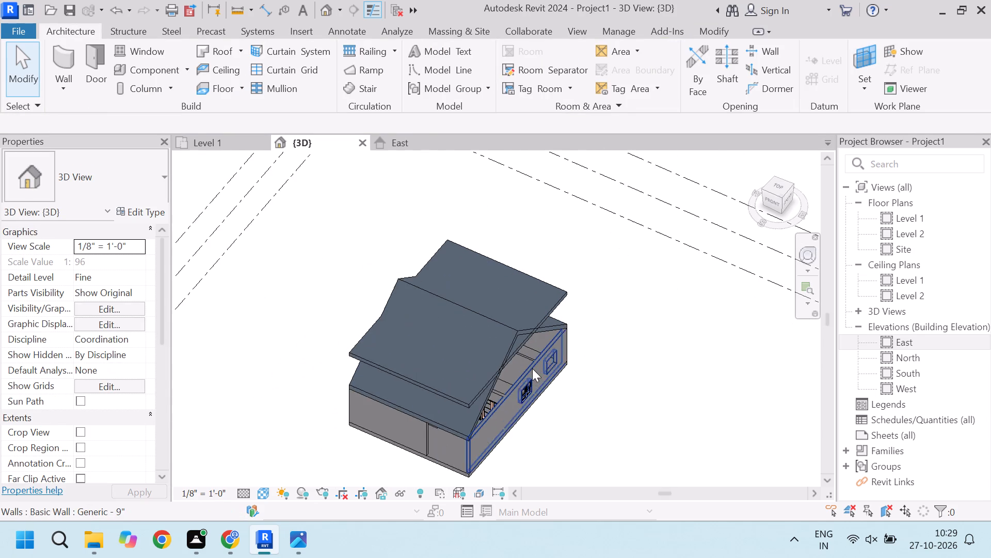
{"action": "scroll", "coordinate": [532, 368], "scroll_direction": "up", "scroll_amount": 2}
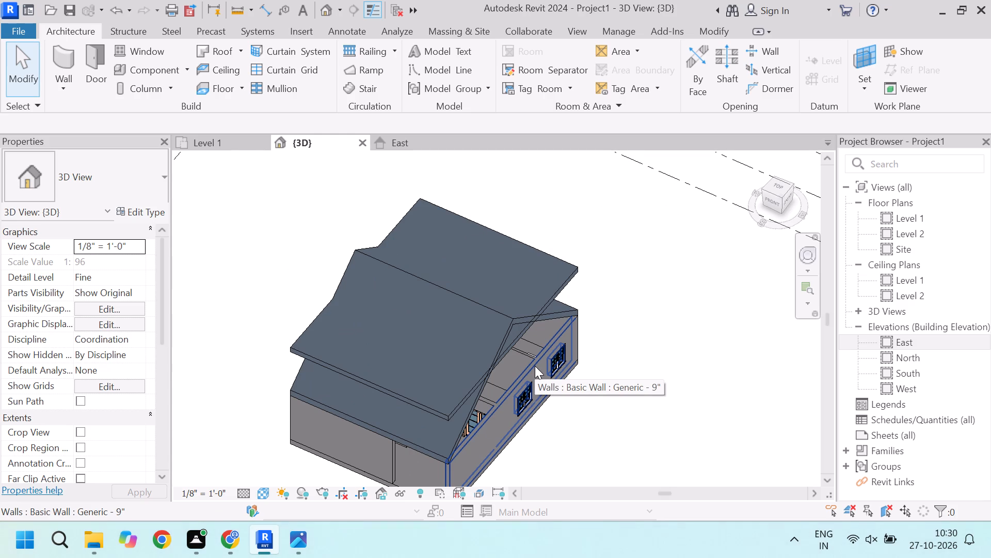
{"action": "left_click", "coordinate": [533, 368]}
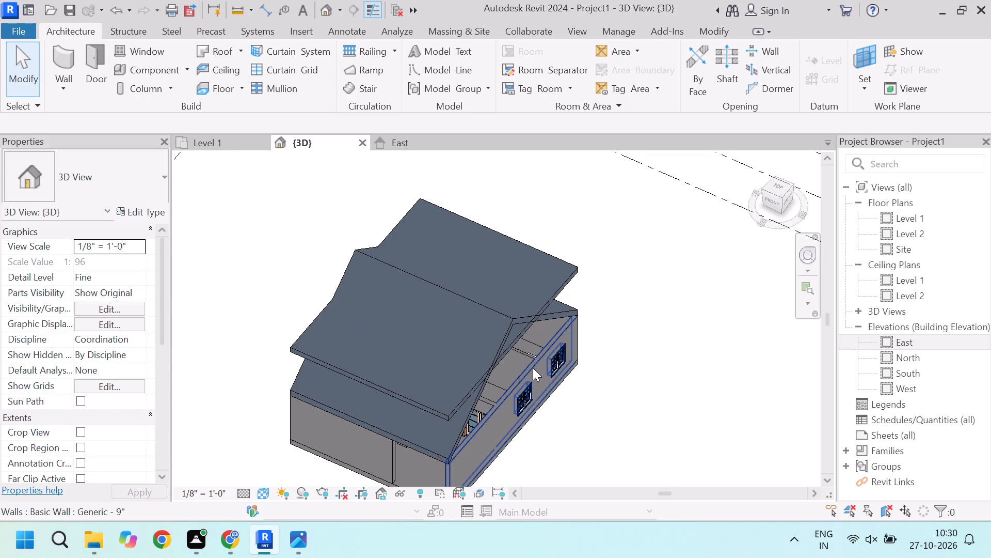
{"action": "left_click", "coordinate": [870, 68]}
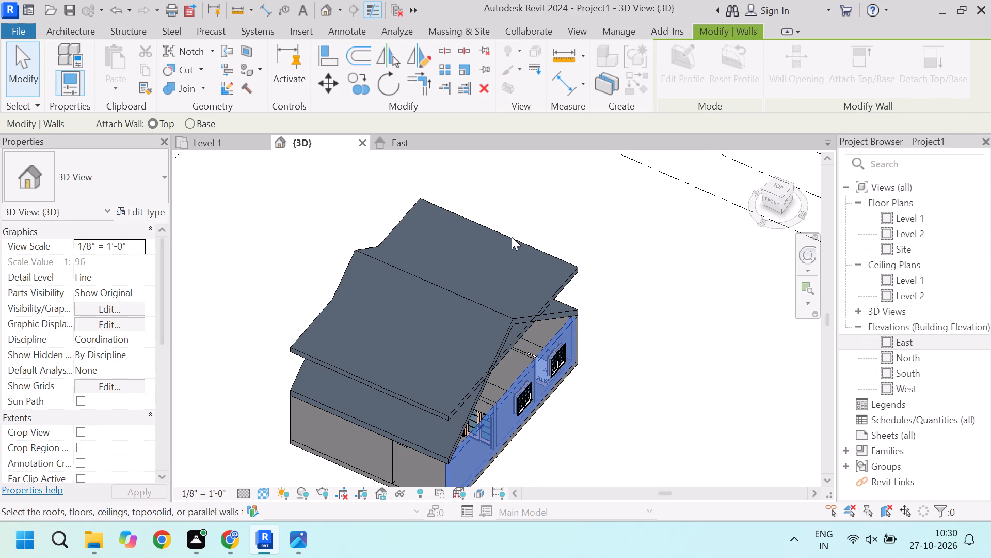
{"action": "left_click", "coordinate": [471, 298]}
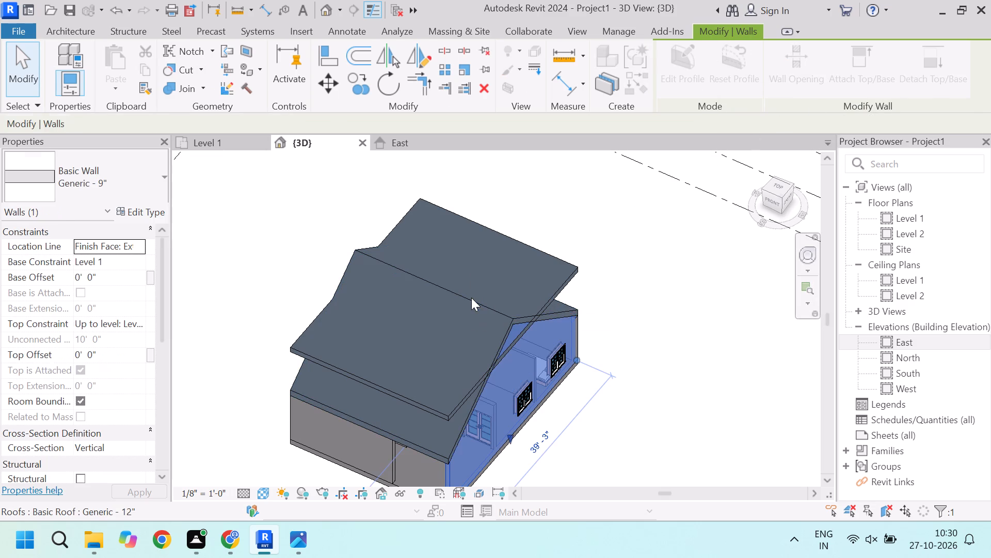
{"action": "left_click", "coordinate": [652, 261]}
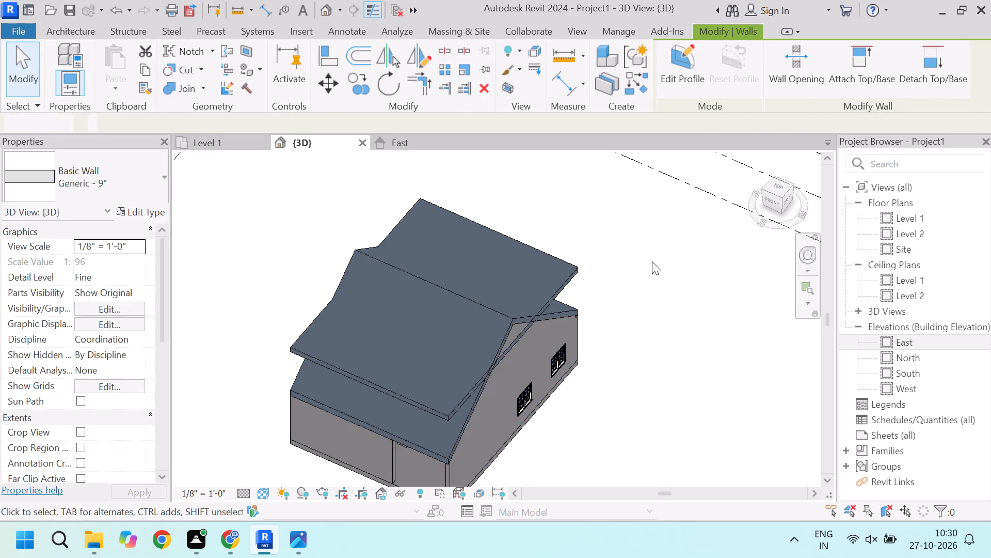
Attach the top of the 19'-0" front wall segment to the gable roof.
{"action": "left_click", "coordinate": [392, 459]}
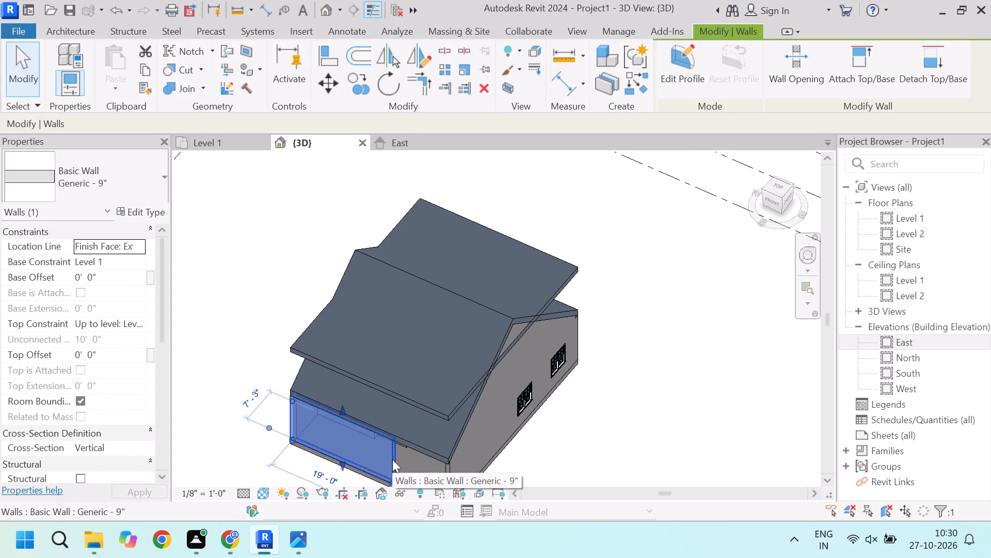
{"action": "left_click", "coordinate": [845, 59]}
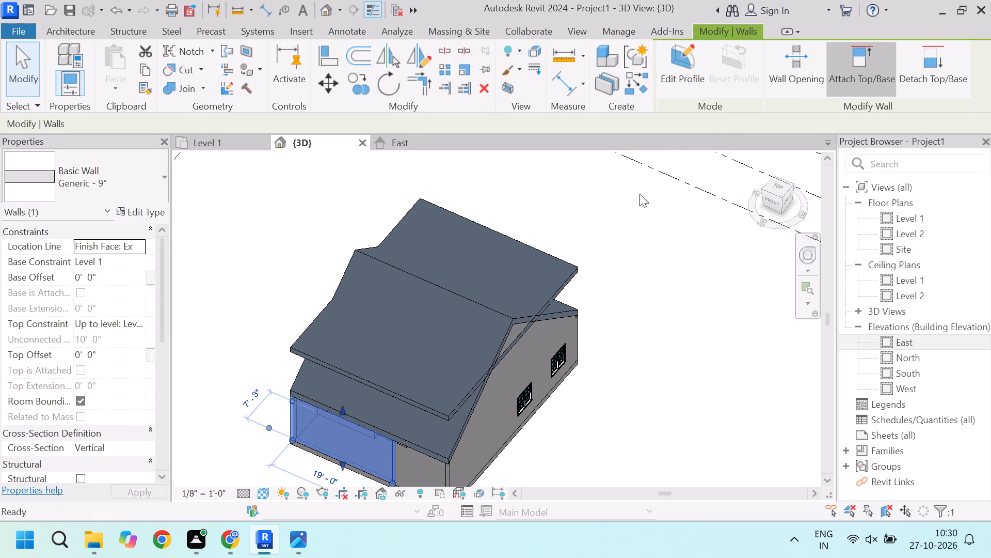
{"action": "left_click", "coordinate": [479, 306]}
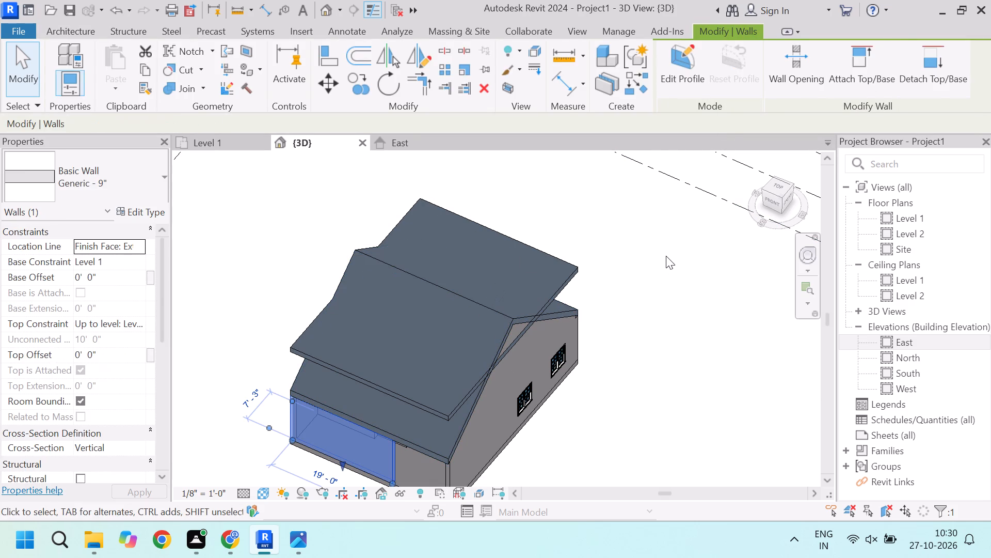
{"action": "left_click", "coordinate": [666, 256]}
Attach the top of the exterior wall on the house's left side to the gable roof.
{"action": "scroll", "coordinate": [487, 222], "scroll_direction": "down", "scroll_amount": 4}
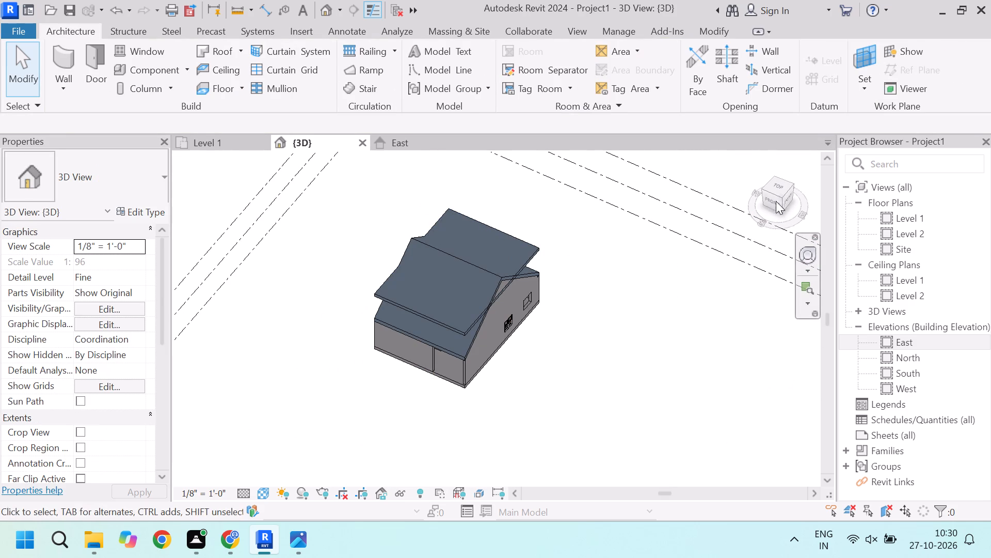
{"action": "left_click_drag", "start_coordinate": [769, 199], "coordinate": [371, 180]}
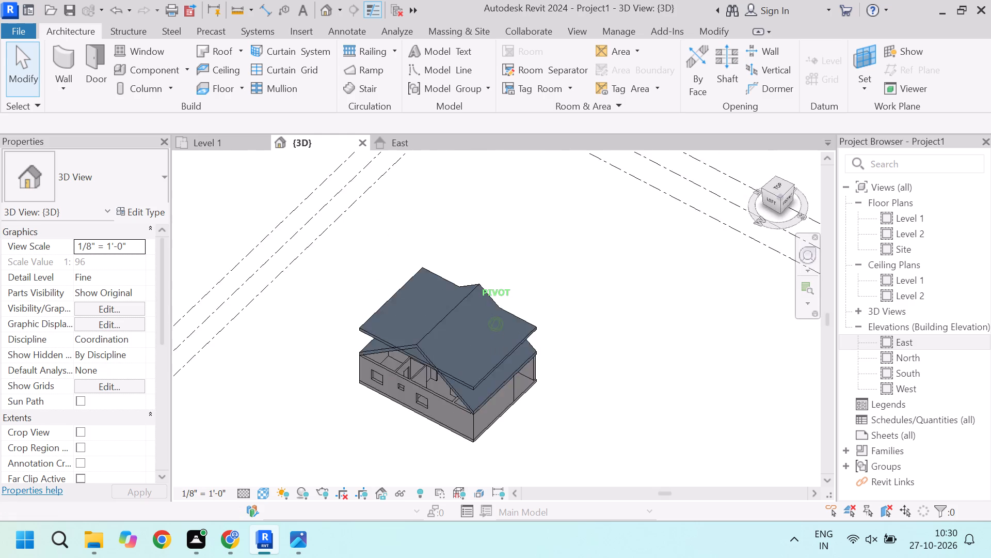
{"action": "left_click_drag", "start_coordinate": [371, 180], "coordinate": [392, 173]}
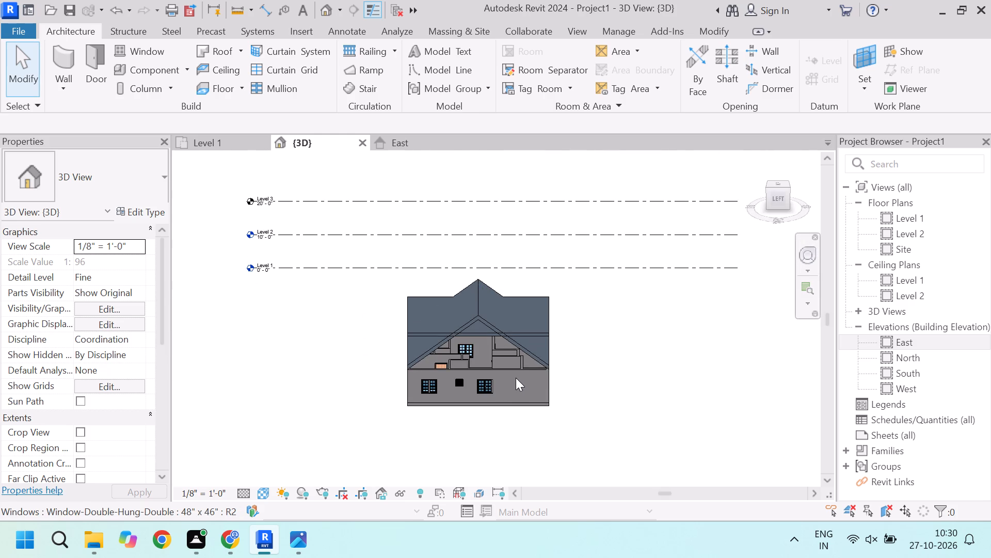
{"action": "left_click", "coordinate": [523, 375]}
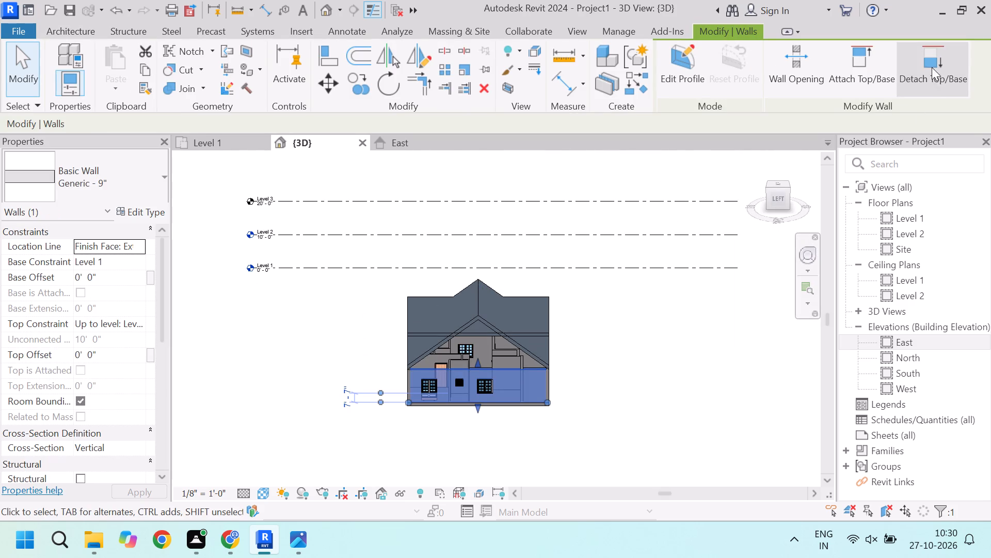
{"action": "left_click", "coordinate": [867, 63]}
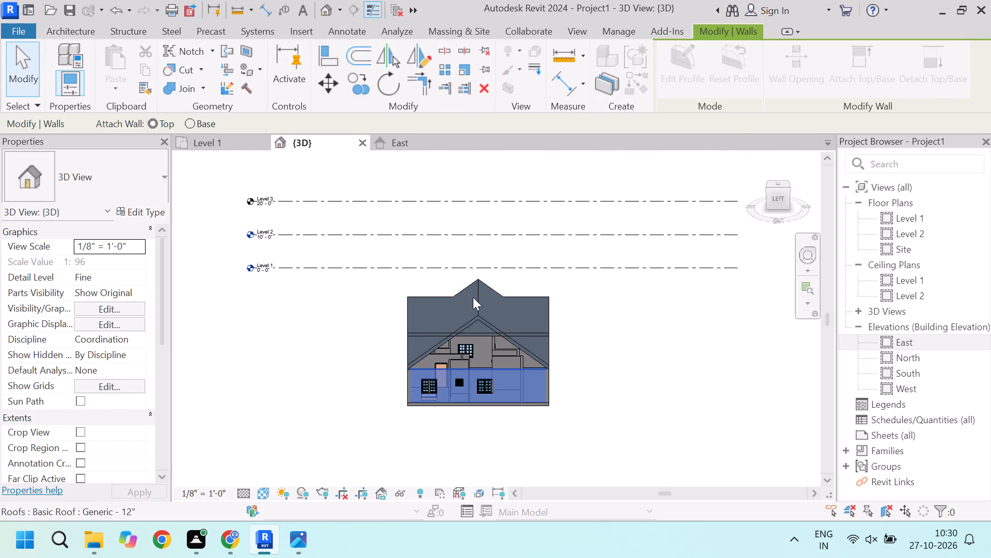
{"action": "left_click", "coordinate": [473, 297]}
{"action": "left_click", "coordinate": [623, 340]}
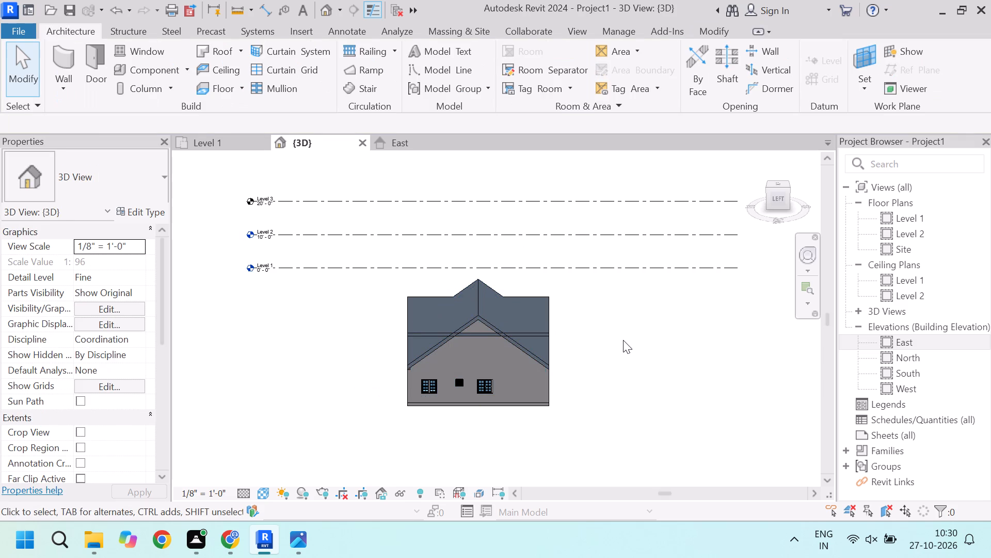
Attach the top of the exterior wall at the back of the house to the gable roof.
{"action": "left_click_drag", "start_coordinate": [777, 203], "coordinate": [181, 203]}
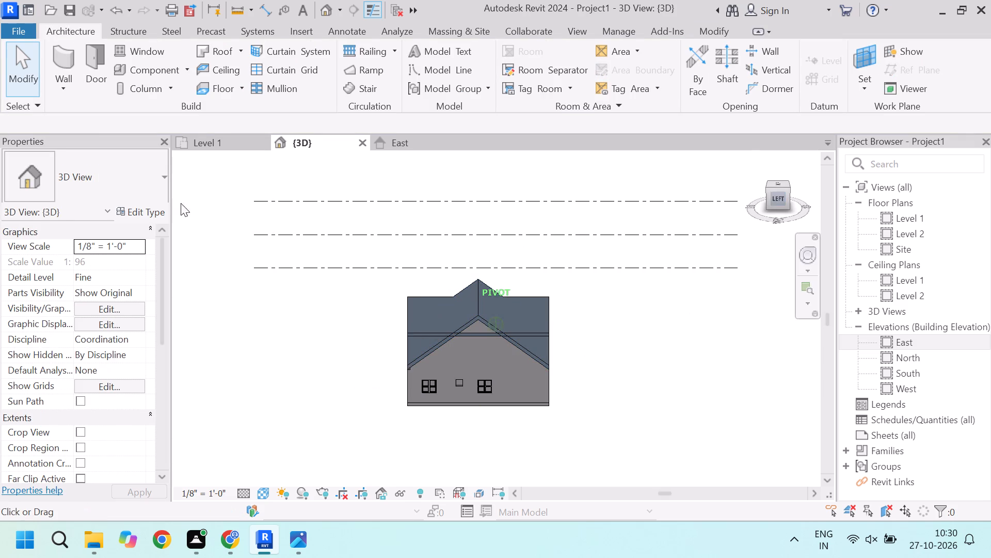
{"action": "left_click_drag", "start_coordinate": [181, 203], "coordinate": [254, 203]}
{"action": "scroll", "coordinate": [575, 377], "scroll_direction": "up", "scroll_amount": 4}
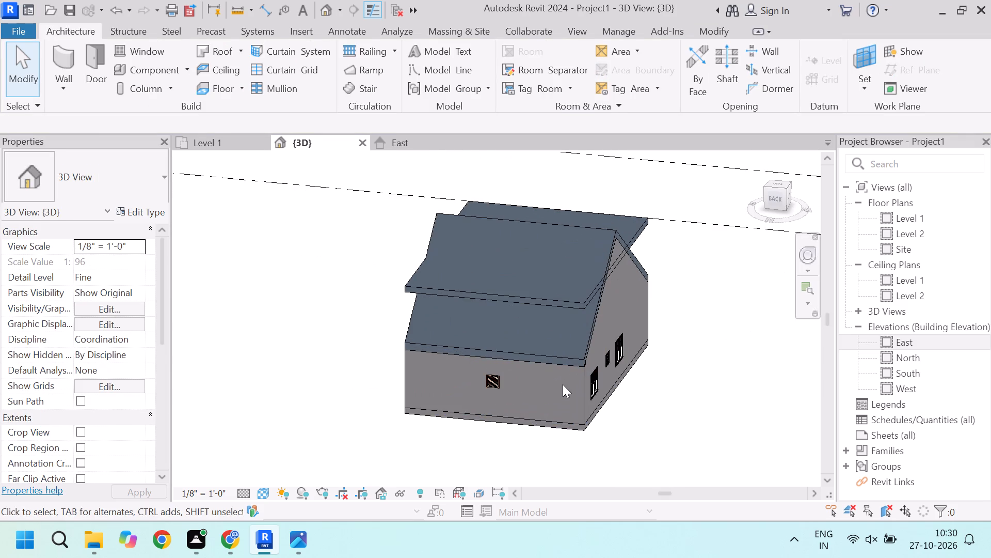
{"action": "left_click", "coordinate": [563, 384]}
{"action": "left_click", "coordinate": [584, 377]}
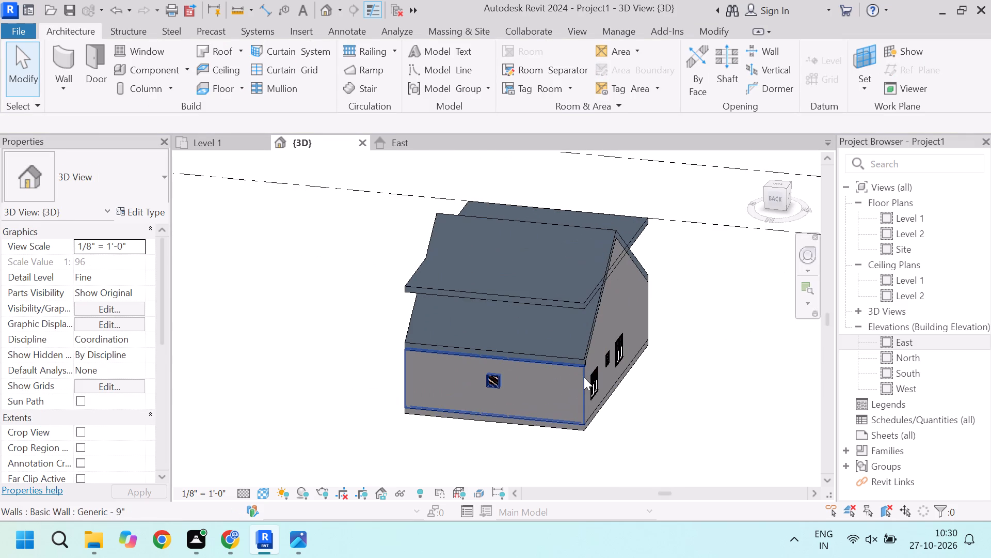
{"action": "left_click", "coordinate": [851, 68]}
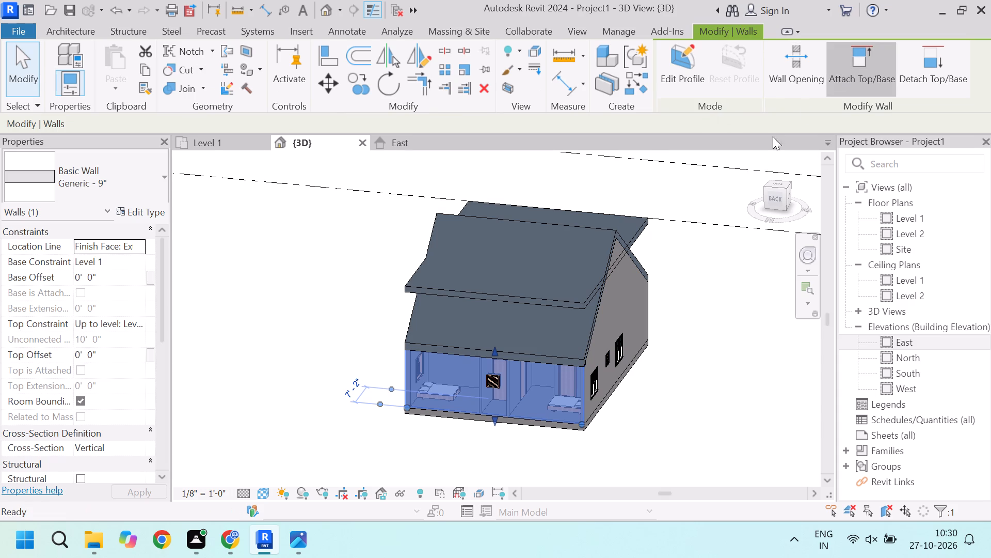
{"action": "left_click", "coordinate": [563, 357]}
{"action": "left_click", "coordinate": [714, 271]}
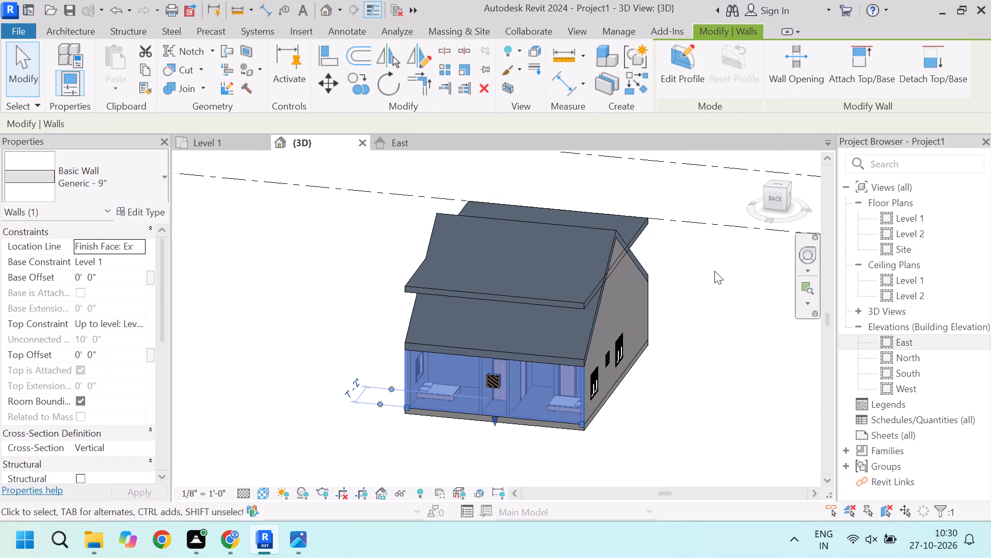
Examine where the flat Level 3 roof crosses the gable roof, from the house's left side and from above at an angle.
{"action": "scroll", "coordinate": [529, 247], "scroll_direction": "down", "scroll_amount": 2}
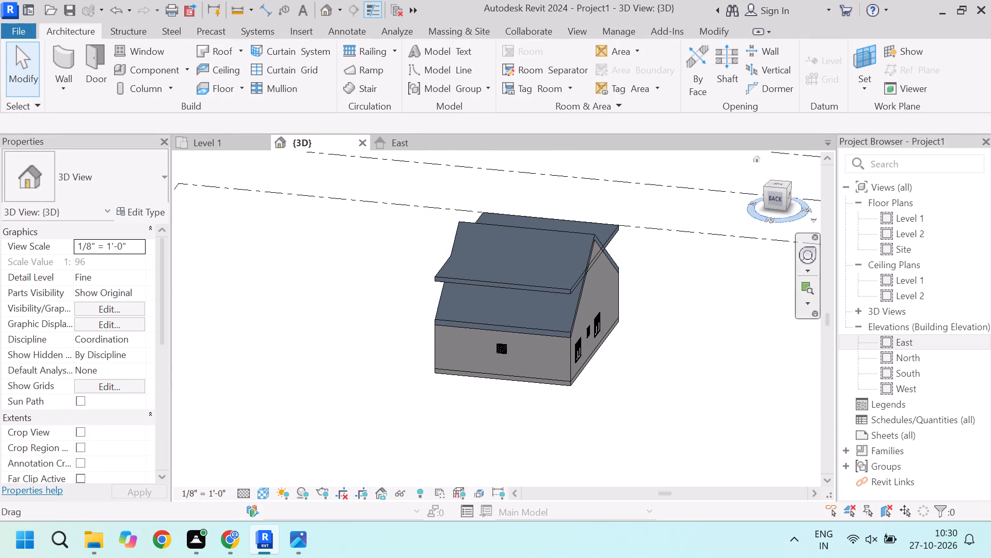
{"action": "left_click", "coordinate": [790, 193]}
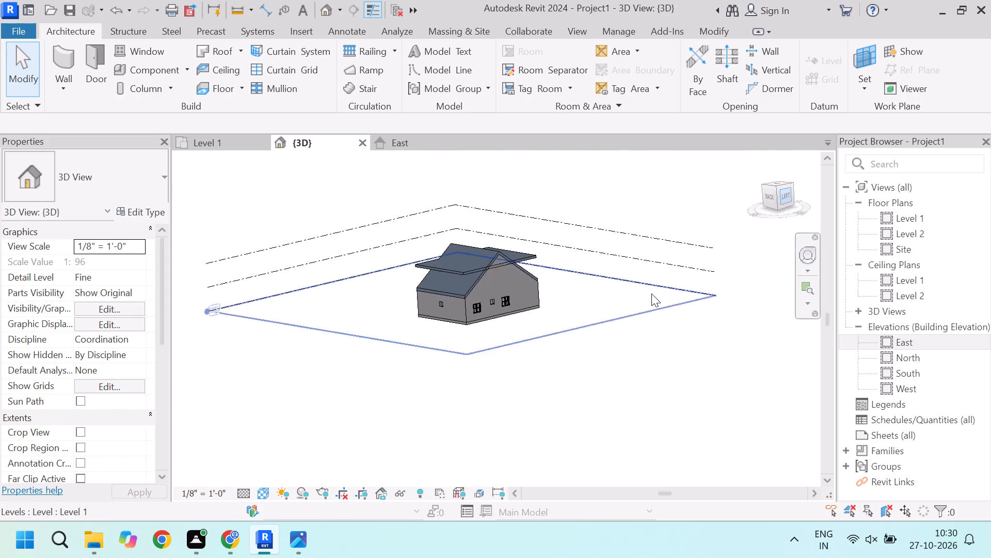
{"action": "scroll", "coordinate": [477, 258], "scroll_direction": "up", "scroll_amount": 6}
{"action": "scroll", "coordinate": [520, 326], "scroll_direction": "up", "scroll_amount": 4}
{"action": "scroll", "coordinate": [487, 285], "scroll_direction": "up", "scroll_amount": 4}
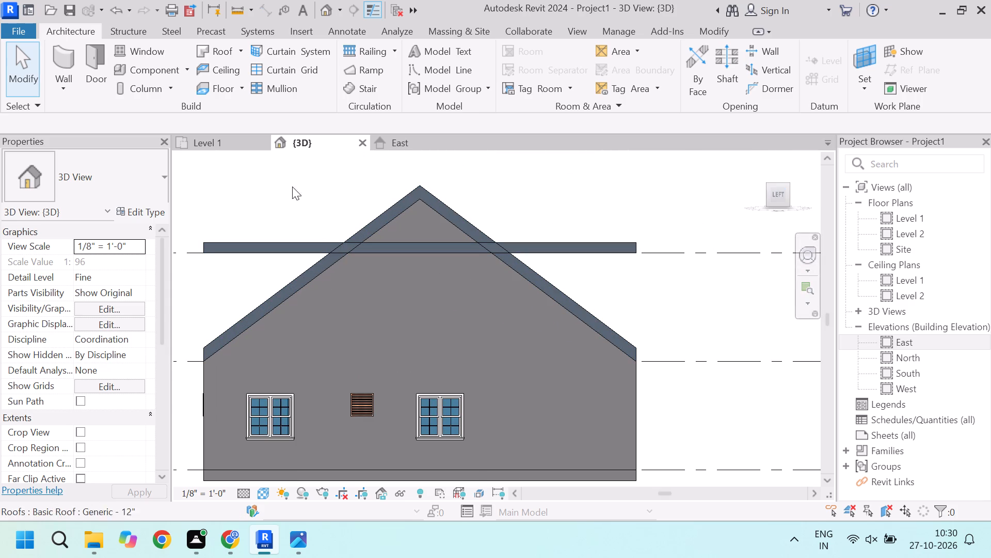
{"action": "left_click", "coordinate": [712, 29]}
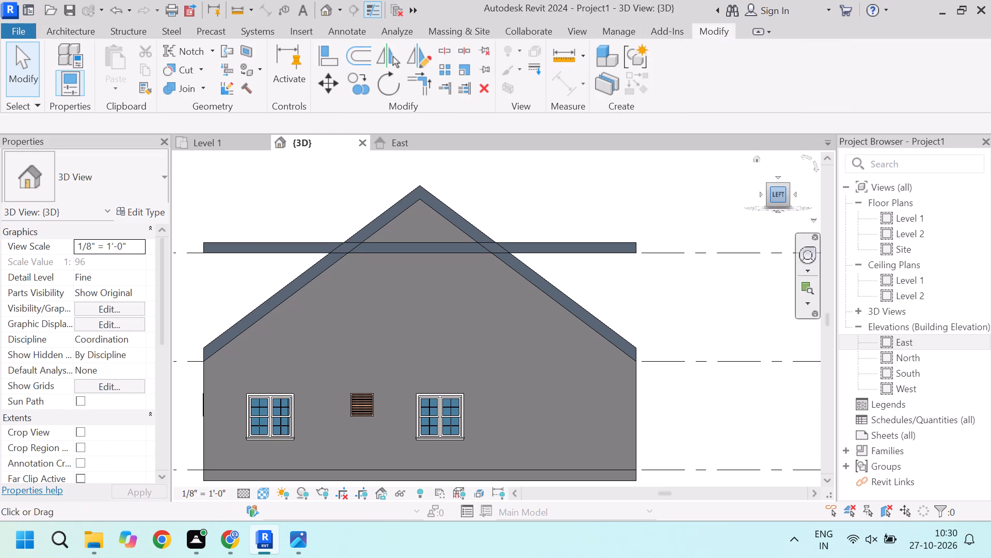
{"action": "left_click_drag", "start_coordinate": [773, 189], "coordinate": [795, 225]}
{"action": "scroll", "coordinate": [492, 154], "scroll_direction": "down", "scroll_amount": 3}
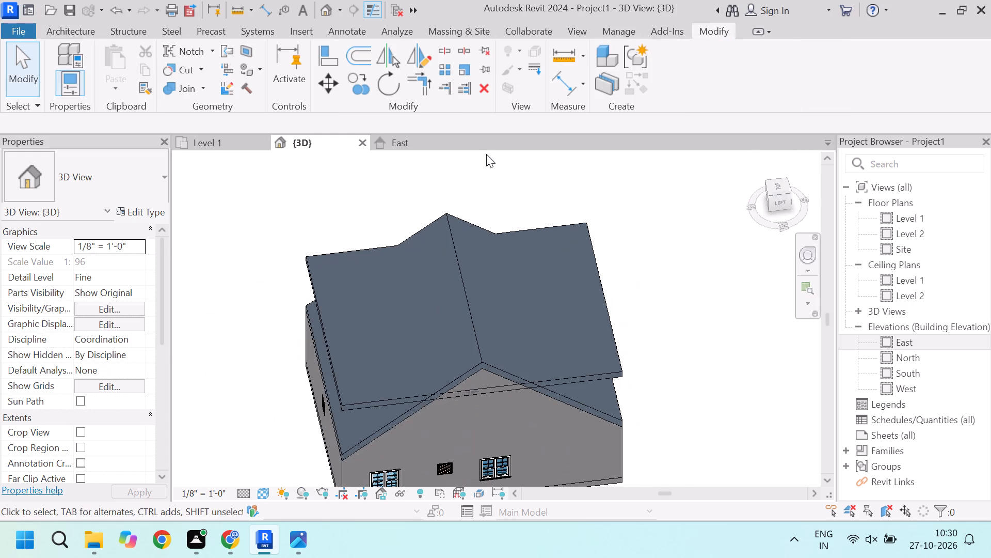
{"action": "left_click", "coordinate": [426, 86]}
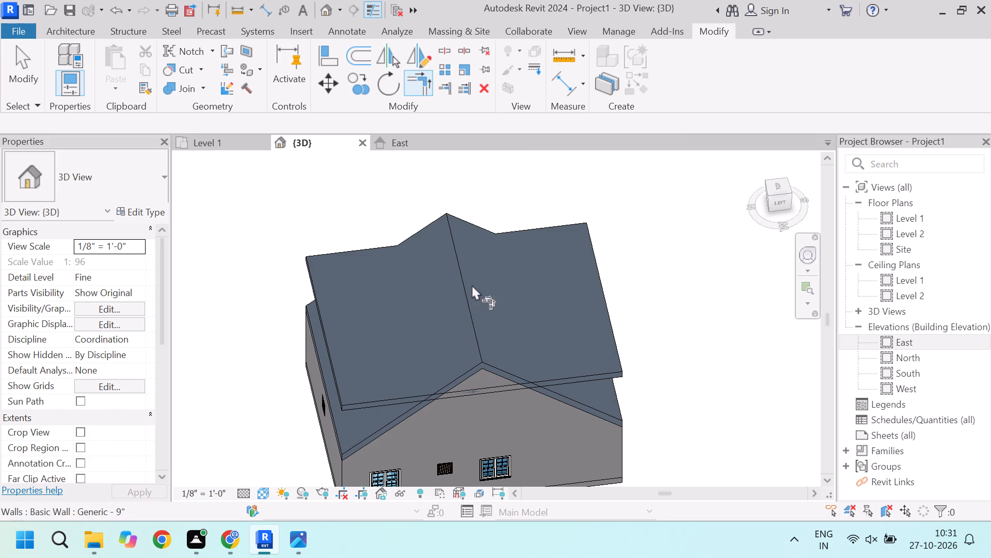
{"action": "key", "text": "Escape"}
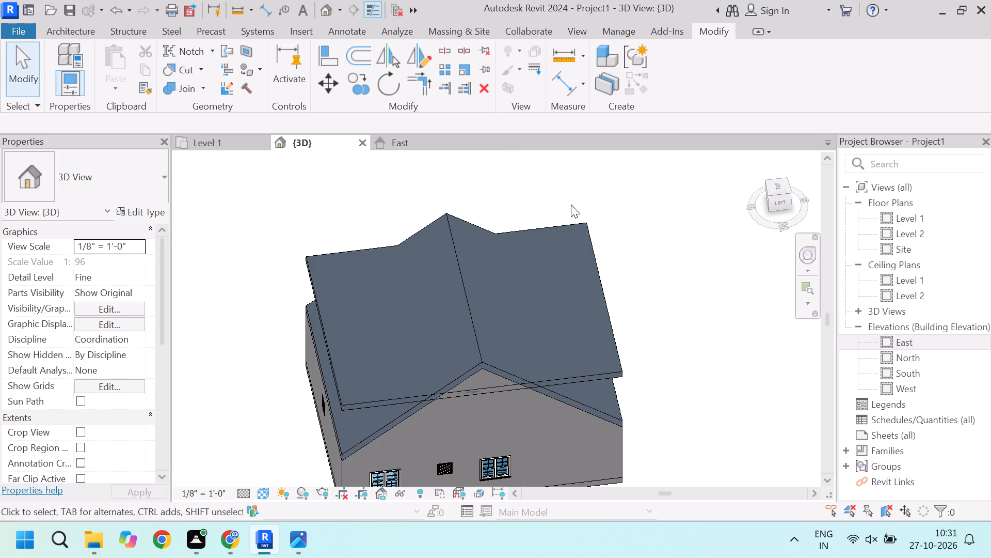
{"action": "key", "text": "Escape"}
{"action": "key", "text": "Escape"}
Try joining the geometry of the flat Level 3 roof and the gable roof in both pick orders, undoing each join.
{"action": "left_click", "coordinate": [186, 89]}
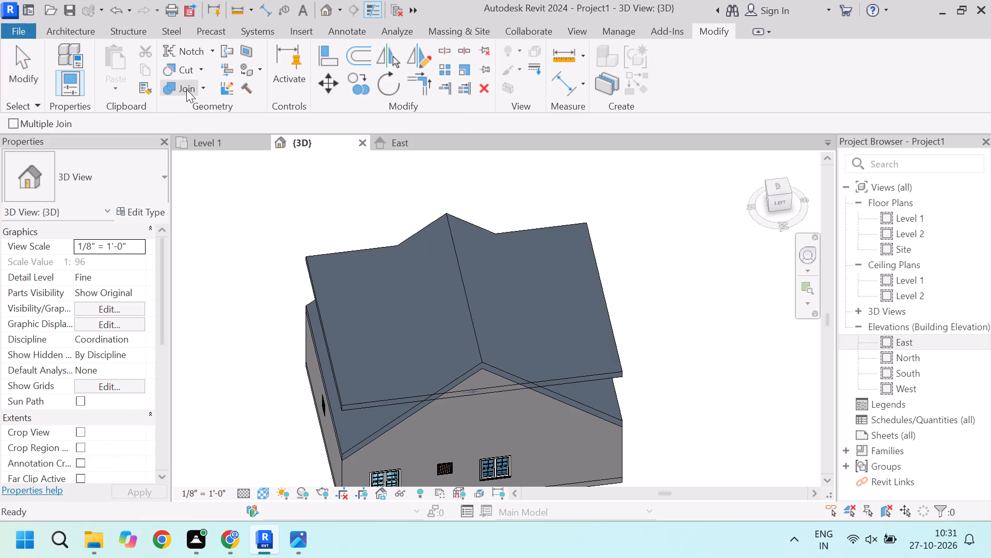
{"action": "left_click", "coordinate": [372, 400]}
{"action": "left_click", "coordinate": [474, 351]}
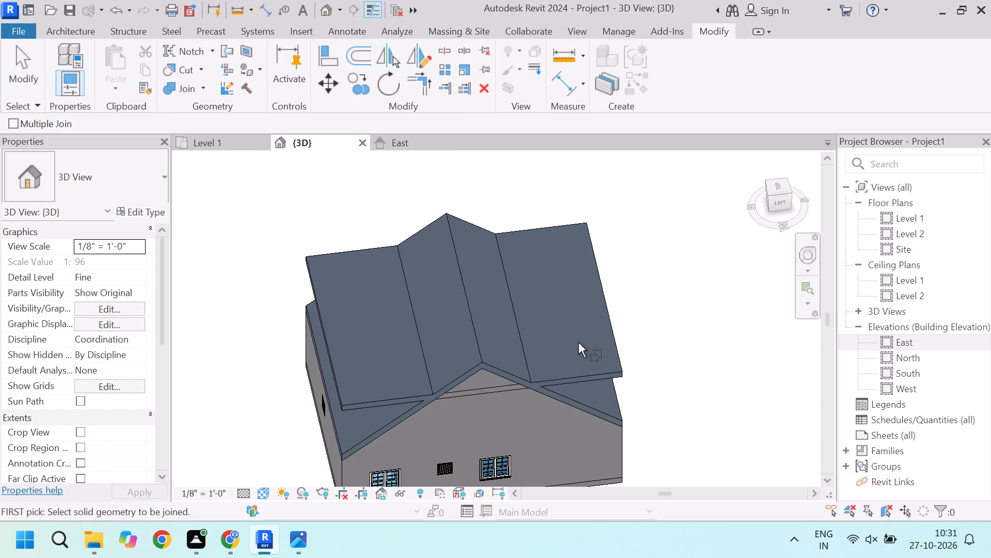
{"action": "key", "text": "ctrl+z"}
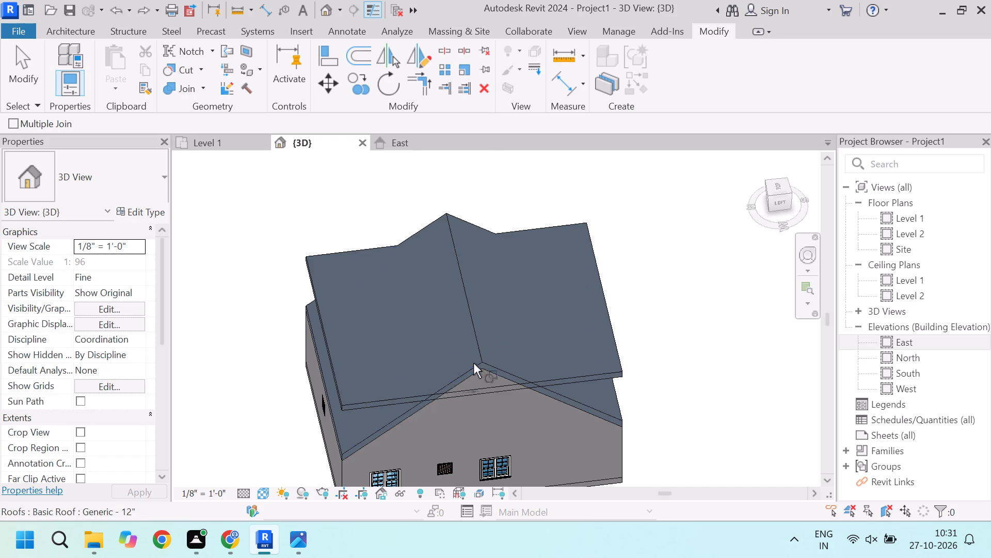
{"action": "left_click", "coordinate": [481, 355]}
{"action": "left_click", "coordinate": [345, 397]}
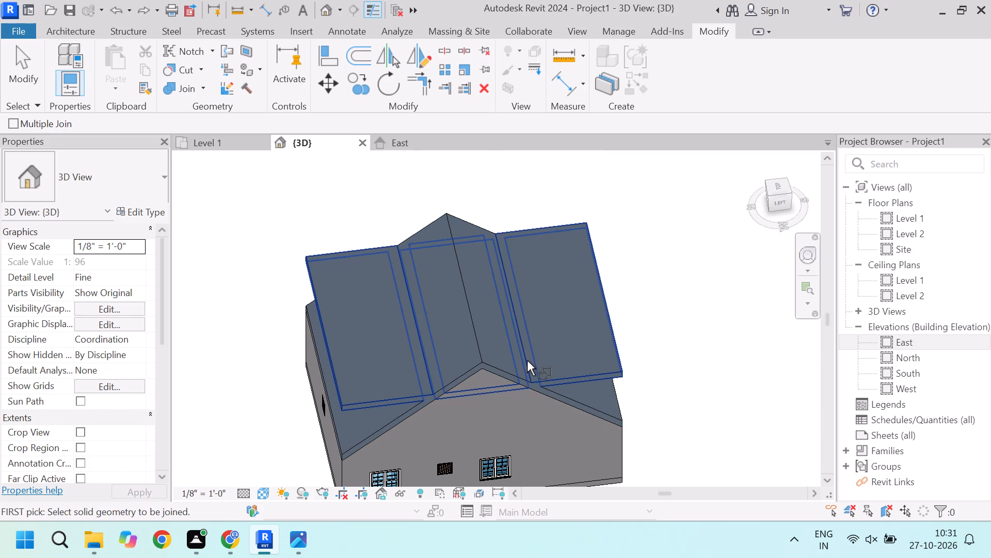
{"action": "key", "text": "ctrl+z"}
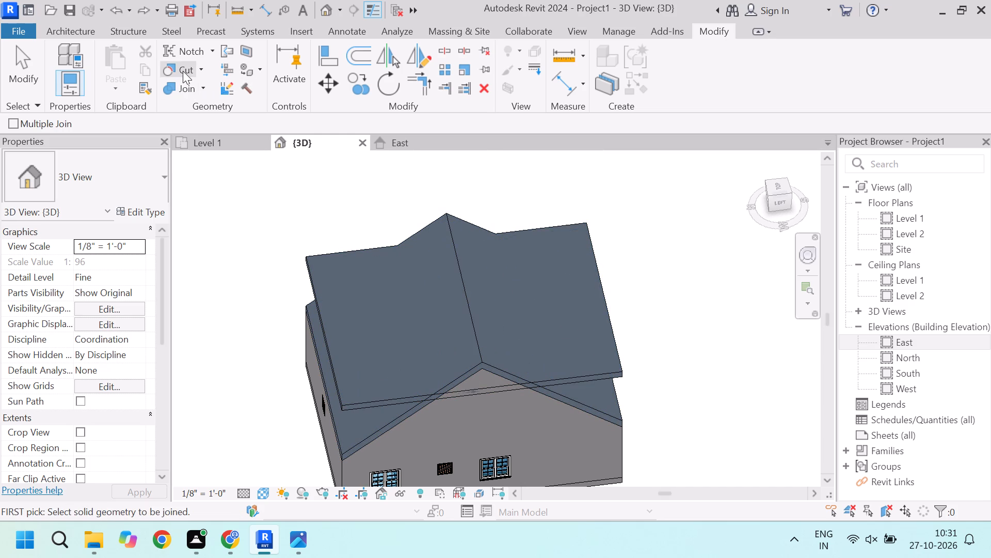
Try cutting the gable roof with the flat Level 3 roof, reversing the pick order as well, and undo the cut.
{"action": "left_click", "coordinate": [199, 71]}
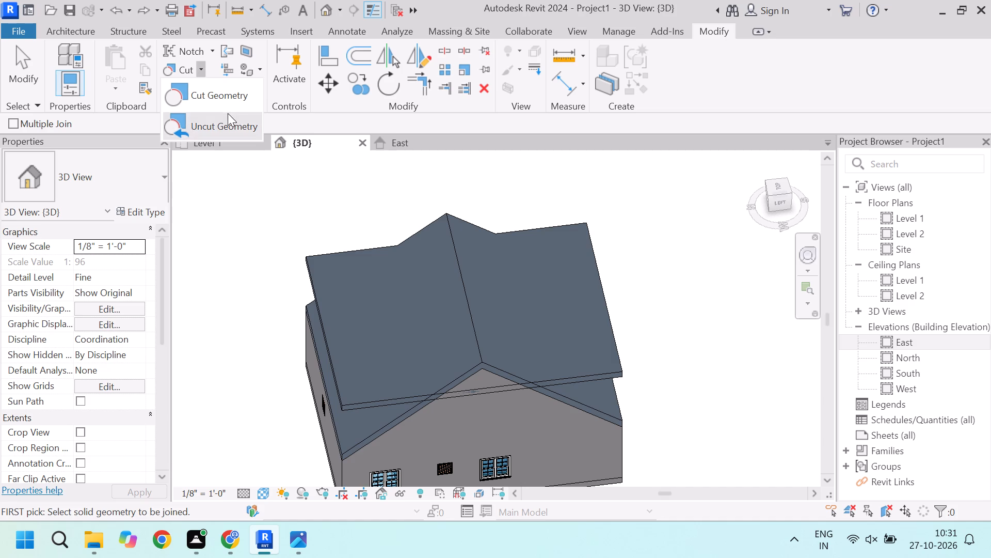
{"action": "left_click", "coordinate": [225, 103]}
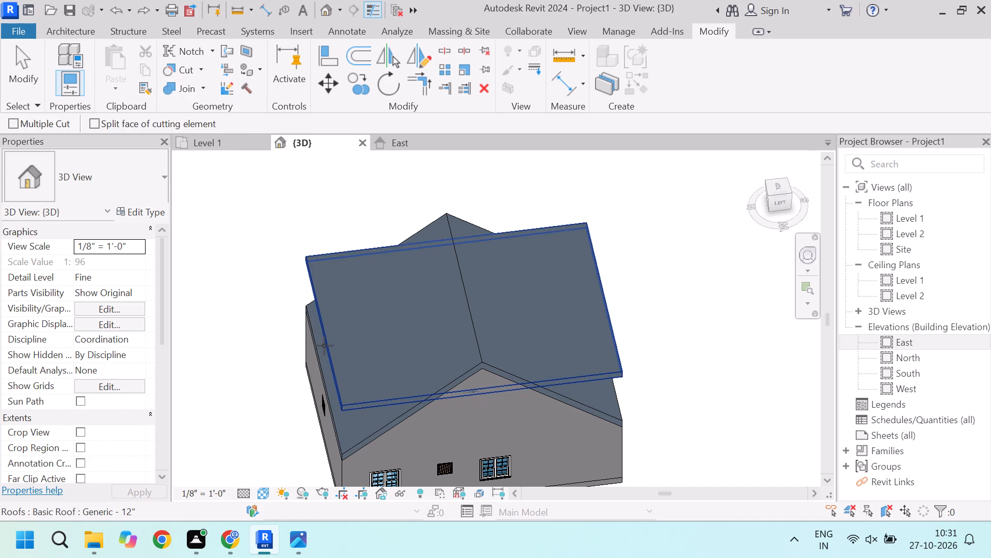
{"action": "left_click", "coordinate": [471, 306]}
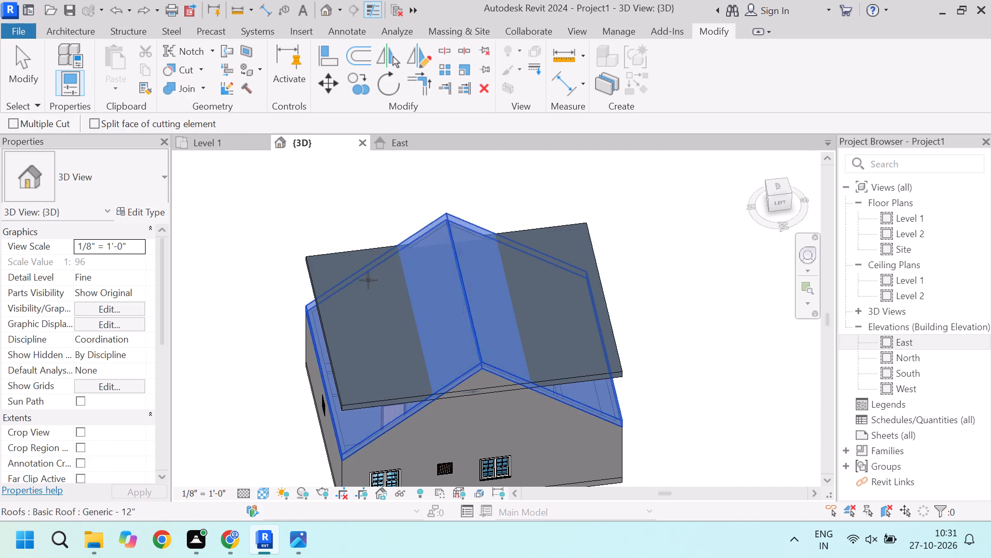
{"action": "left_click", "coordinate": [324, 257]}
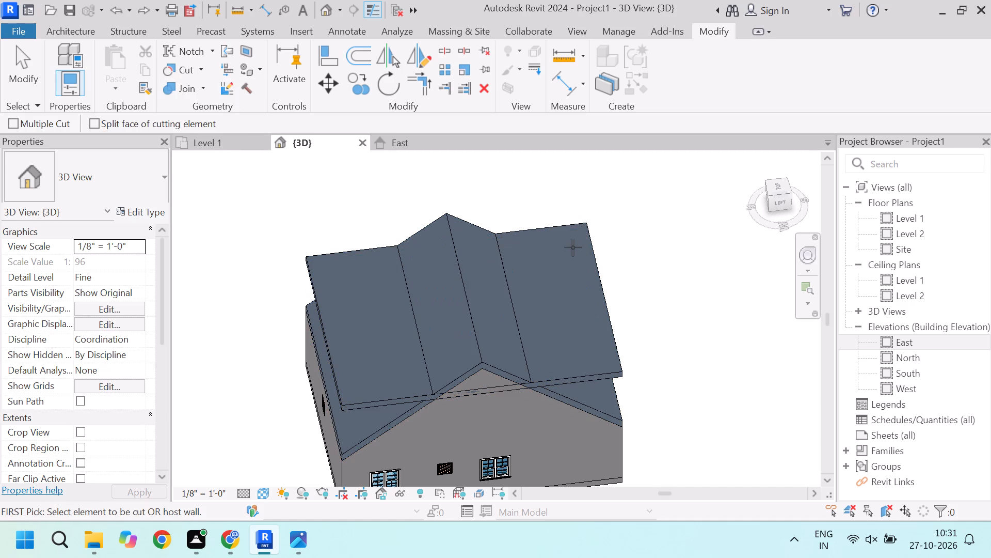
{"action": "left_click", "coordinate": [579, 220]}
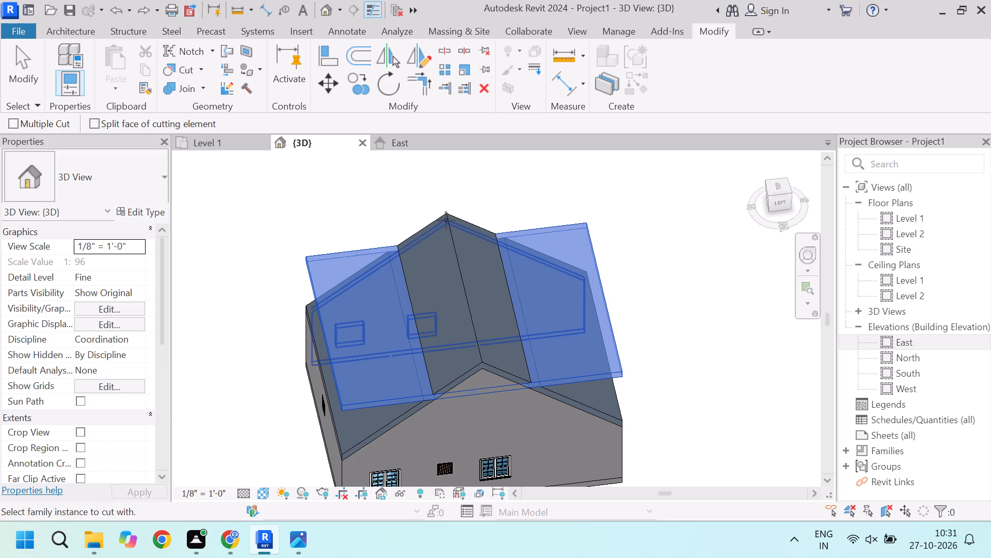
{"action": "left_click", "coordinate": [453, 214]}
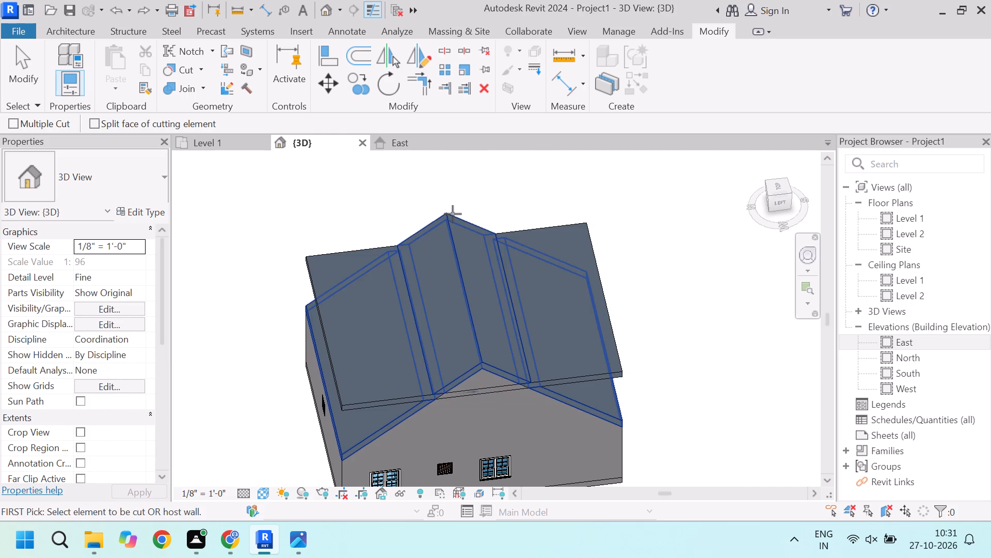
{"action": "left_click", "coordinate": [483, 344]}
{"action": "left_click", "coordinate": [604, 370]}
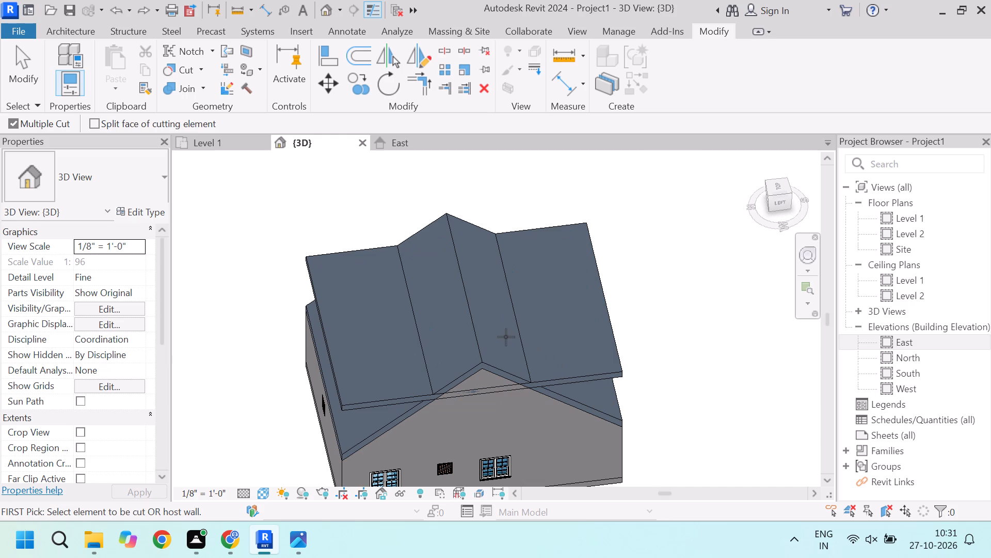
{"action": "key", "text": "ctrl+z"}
Examine how the flat Level 3 roof crosses the gable roof, from the house's left side and from slightly above.
{"action": "scroll", "coordinate": [465, 307], "scroll_direction": "down", "scroll_amount": 4}
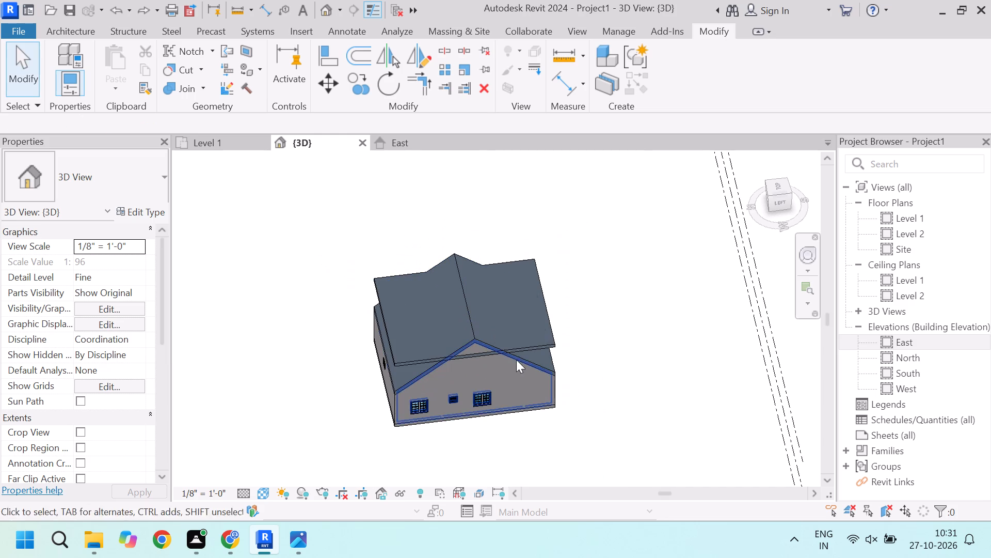
{"action": "scroll", "coordinate": [523, 349], "scroll_direction": "up", "scroll_amount": 4}
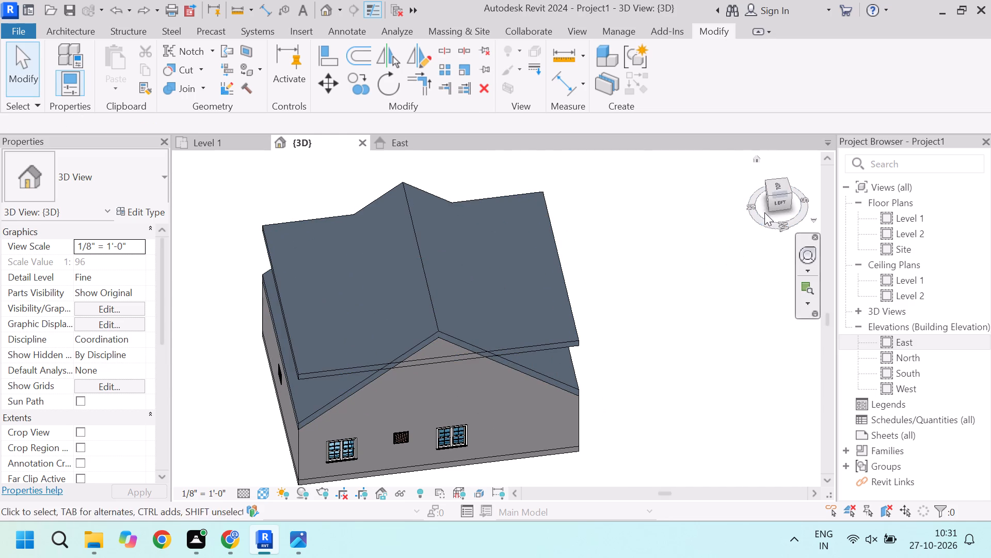
{"action": "left_click_drag", "start_coordinate": [777, 203], "coordinate": [737, 178]}
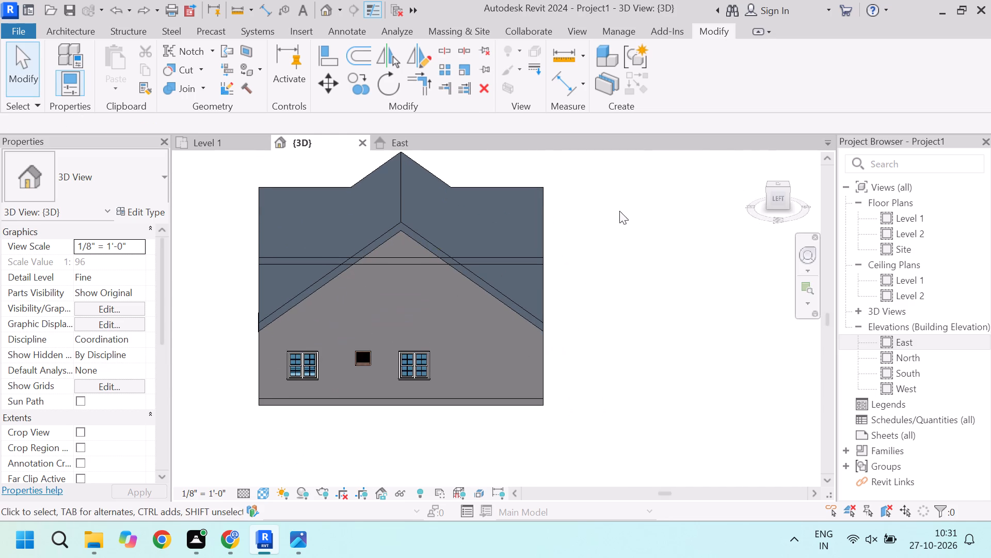
{"action": "scroll", "coordinate": [528, 211], "scroll_direction": "up", "scroll_amount": 5}
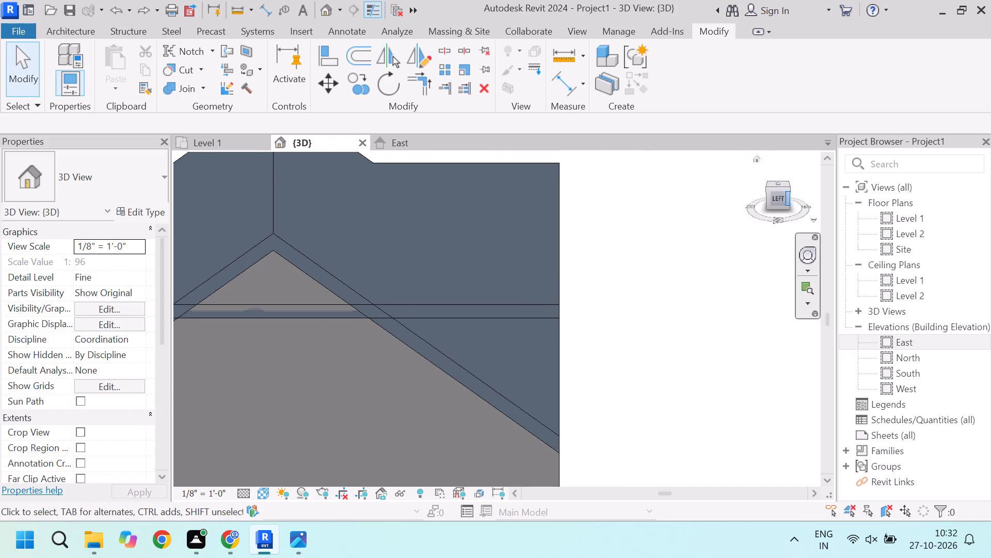
{"action": "left_click_drag", "start_coordinate": [785, 203], "coordinate": [788, 212]}
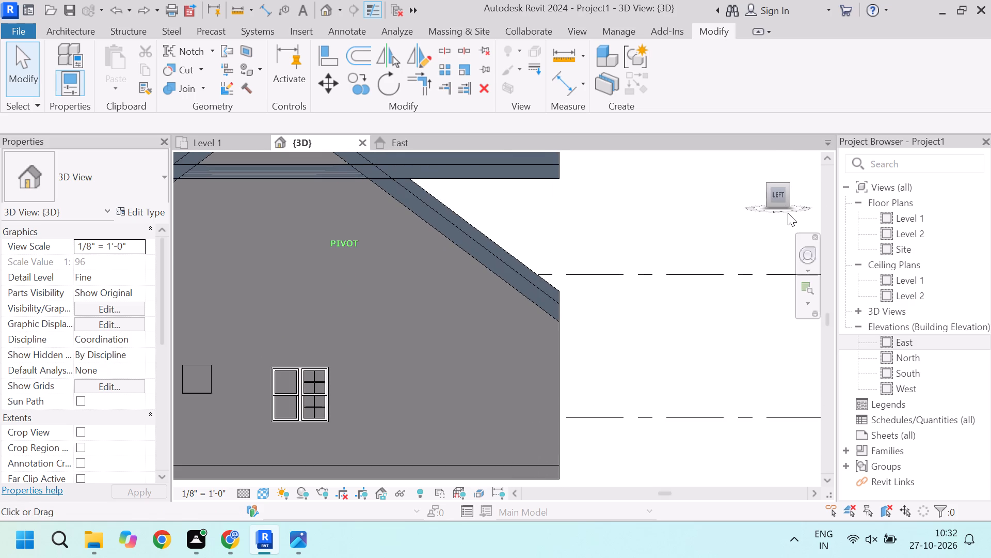
{"action": "scroll", "coordinate": [707, 314], "scroll_direction": "down", "scroll_amount": 8}
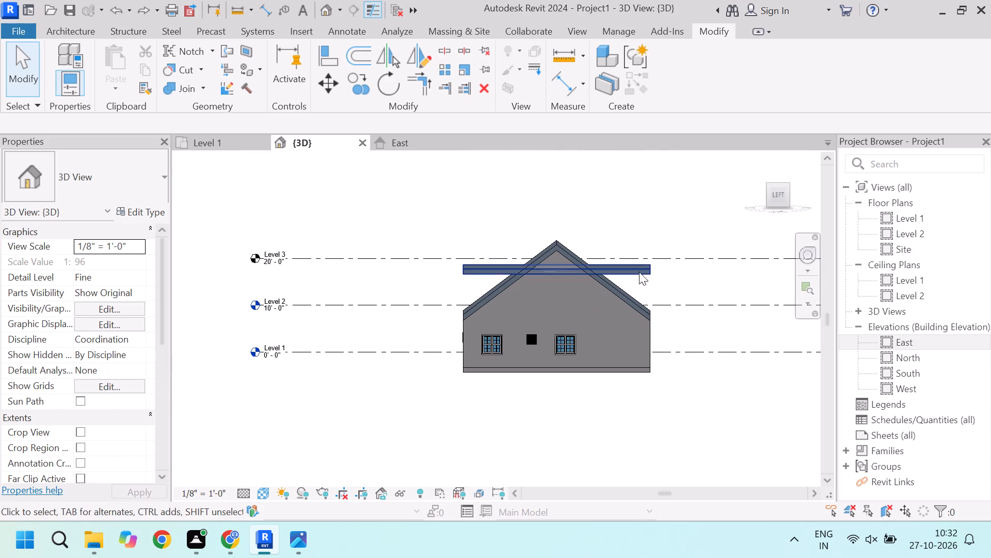
{"action": "left_click", "coordinate": [641, 269]}
{"action": "left_click_drag", "start_coordinate": [776, 193], "coordinate": [771, 226]}
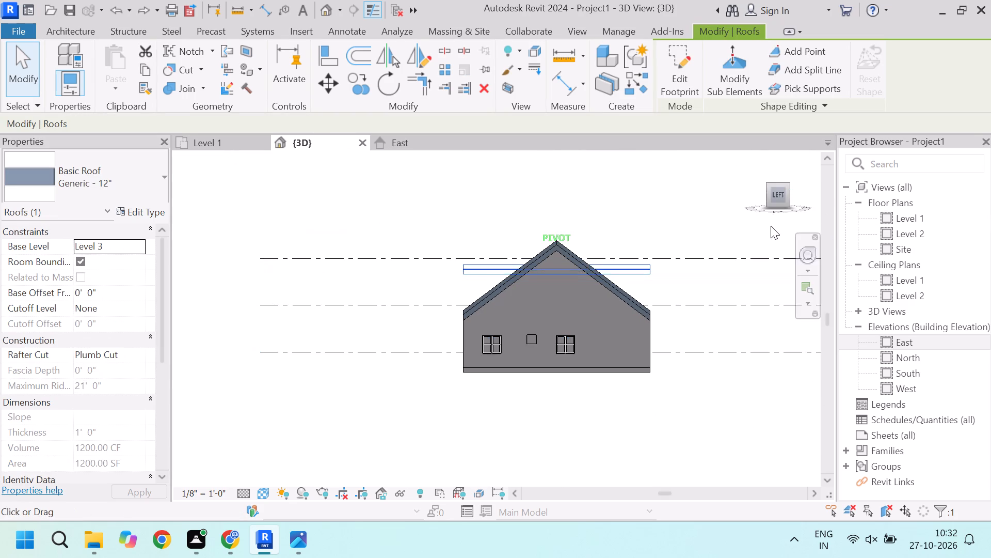
{"action": "left_click_drag", "start_coordinate": [771, 226], "coordinate": [770, 227]}
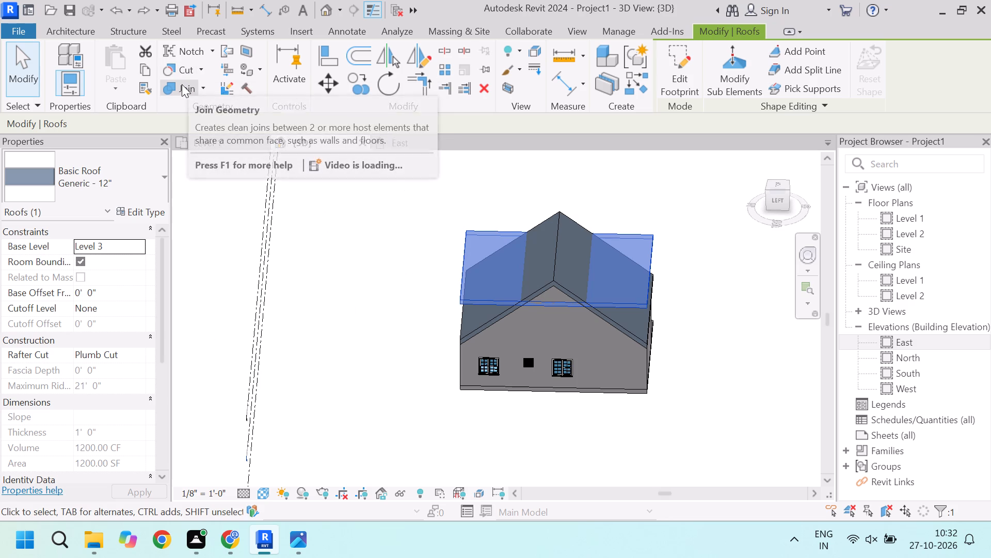
Cut the gable roof with the flat Level 3 roof using Cut Geometry.
{"action": "left_click", "coordinate": [196, 69]}
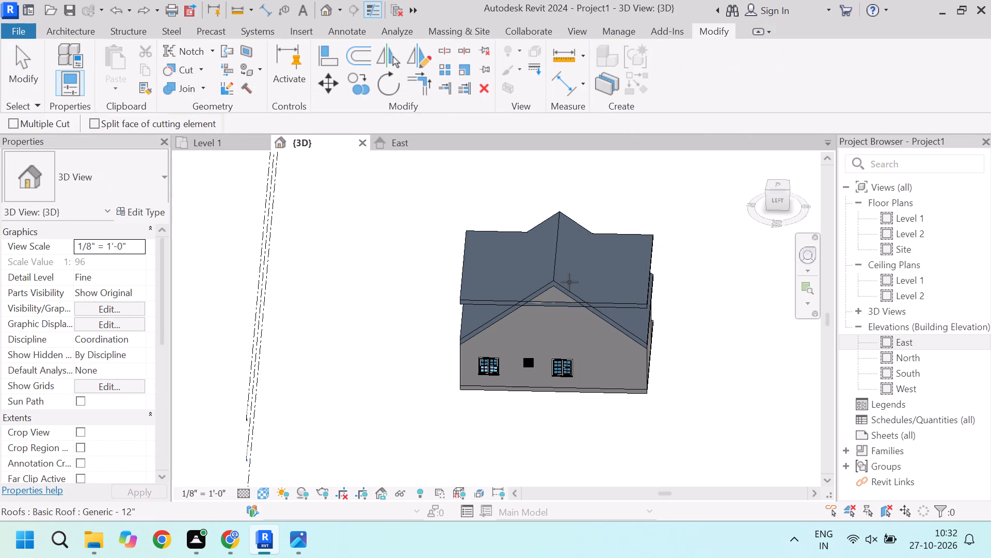
{"action": "left_click", "coordinate": [554, 274]}
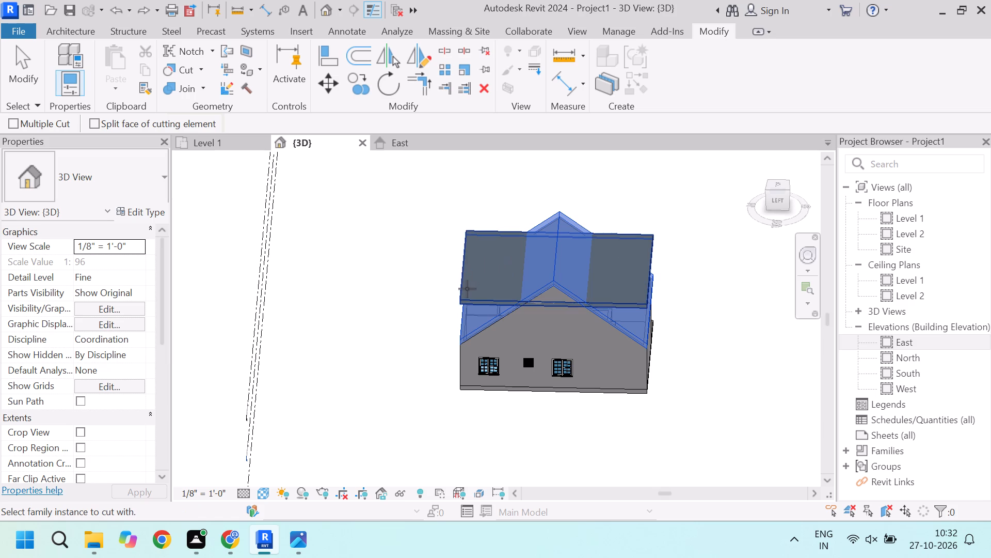
{"action": "left_click", "coordinate": [465, 294]}
{"action": "scroll", "coordinate": [593, 319], "scroll_direction": "up", "scroll_amount": 1}
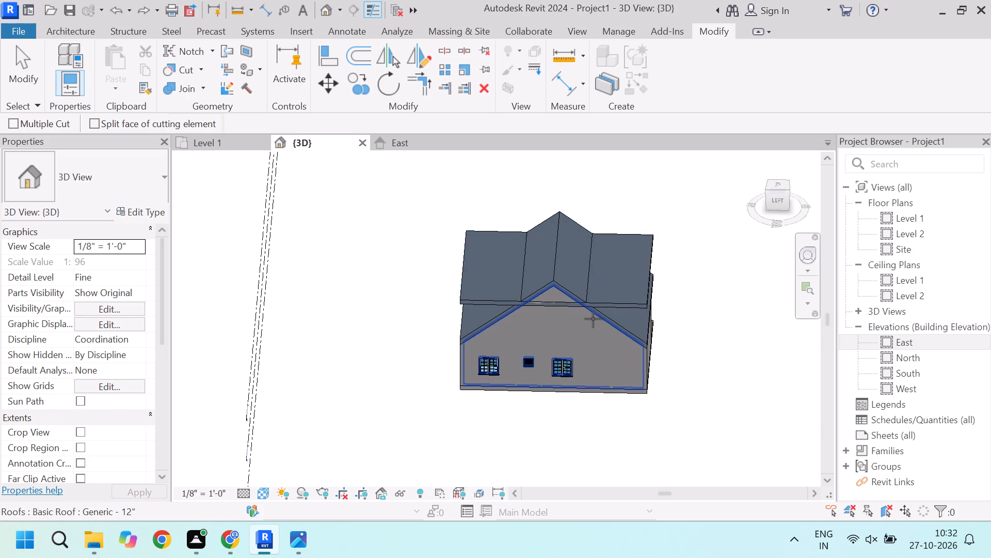
{"action": "scroll", "coordinate": [593, 319], "scroll_direction": "up", "scroll_amount": 1}
{"action": "scroll", "coordinate": [553, 226], "scroll_direction": "down", "scroll_amount": 2}
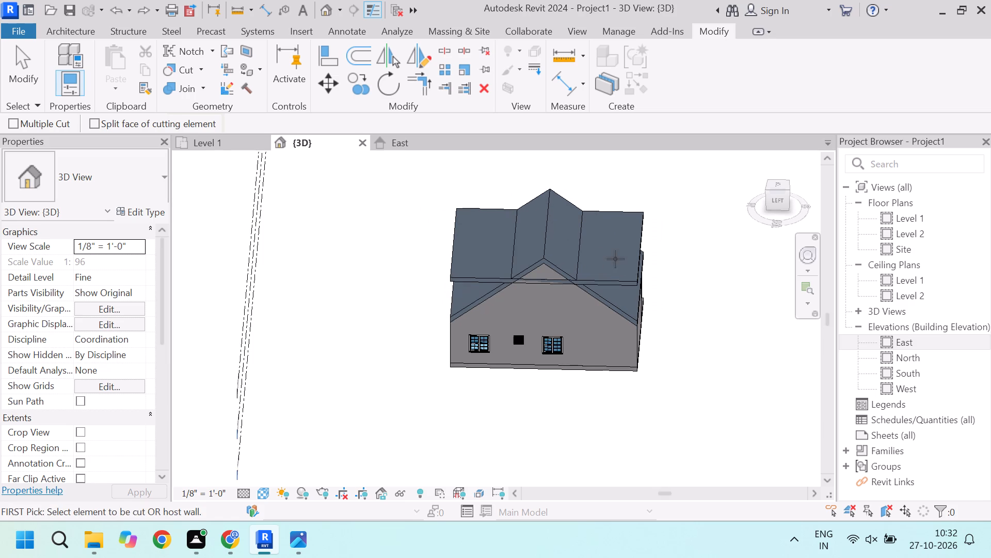
{"action": "key", "text": "space"}
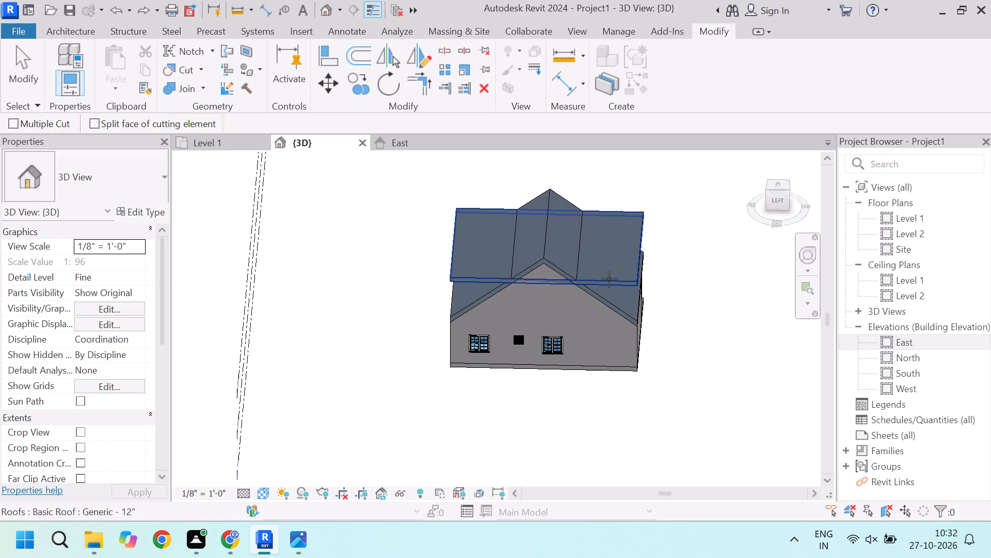
{"action": "key", "text": "space"}
{"action": "key", "text": "Escape"}
{"action": "key", "text": "Escape"}
{"action": "key", "text": "Escape"}
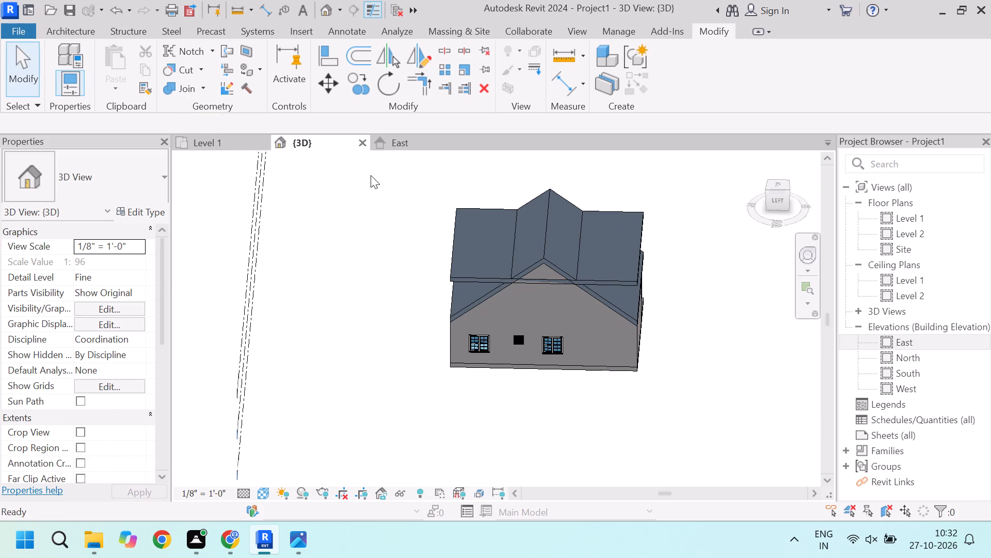
{"action": "key", "text": "Escape"}
{"action": "key", "text": "Escape"}
{"action": "key", "text": "Escape"}
{"action": "left_click", "coordinate": [419, 236]}
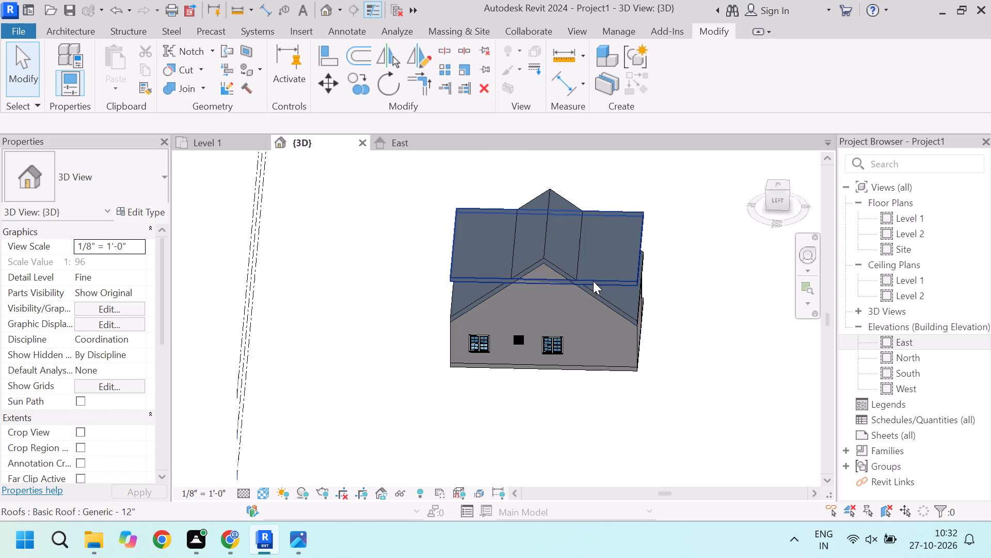
Edit the flat Level 3 roof's footprint, moving its front boundary line about 11' 4" inward to meet the gable roof's slope.
{"action": "left_click", "coordinate": [773, 203]}
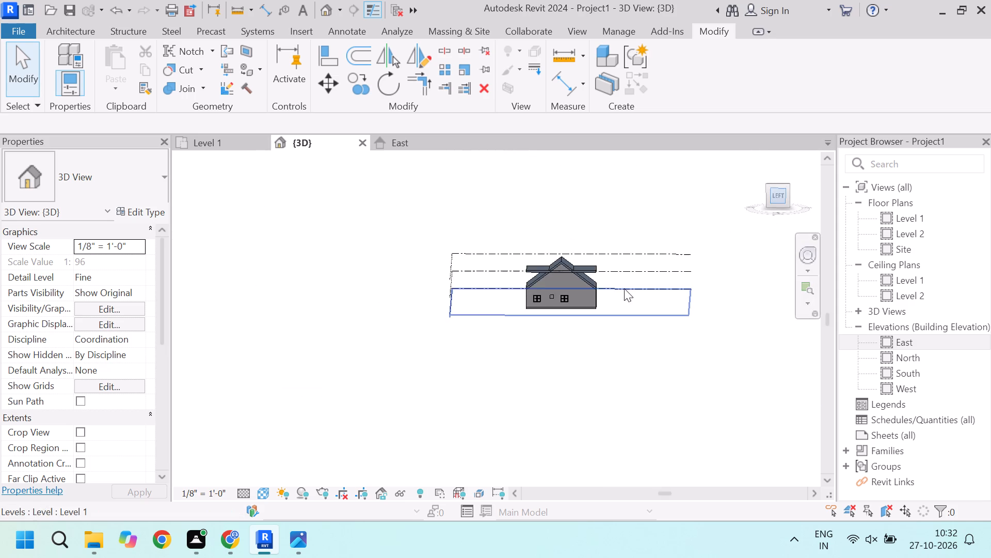
{"action": "scroll", "coordinate": [590, 274], "scroll_direction": "up", "scroll_amount": 5}
{"action": "scroll", "coordinate": [525, 299], "scroll_direction": "up", "scroll_amount": 8}
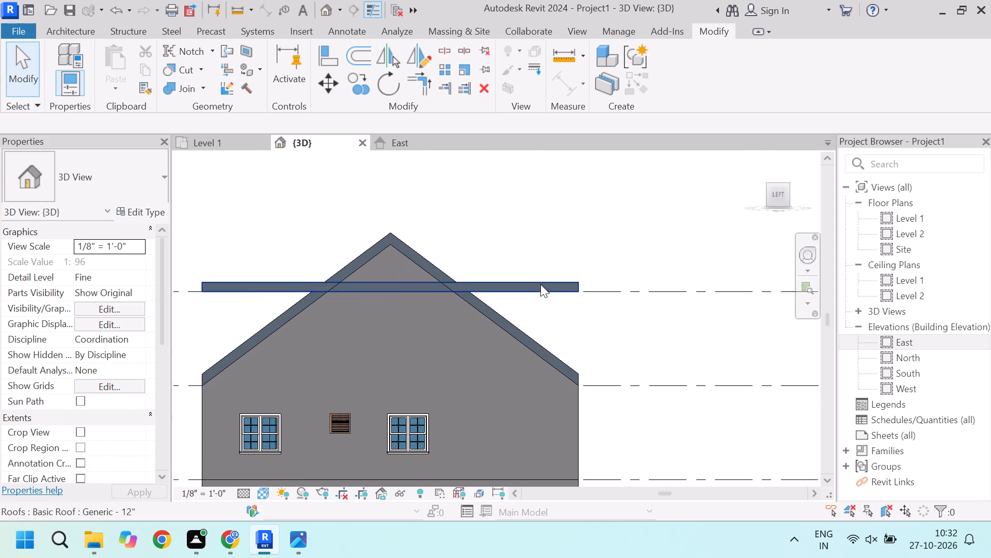
{"action": "left_click", "coordinate": [540, 284]}
{"action": "left_click_drag", "start_coordinate": [780, 192], "coordinate": [751, 205]}
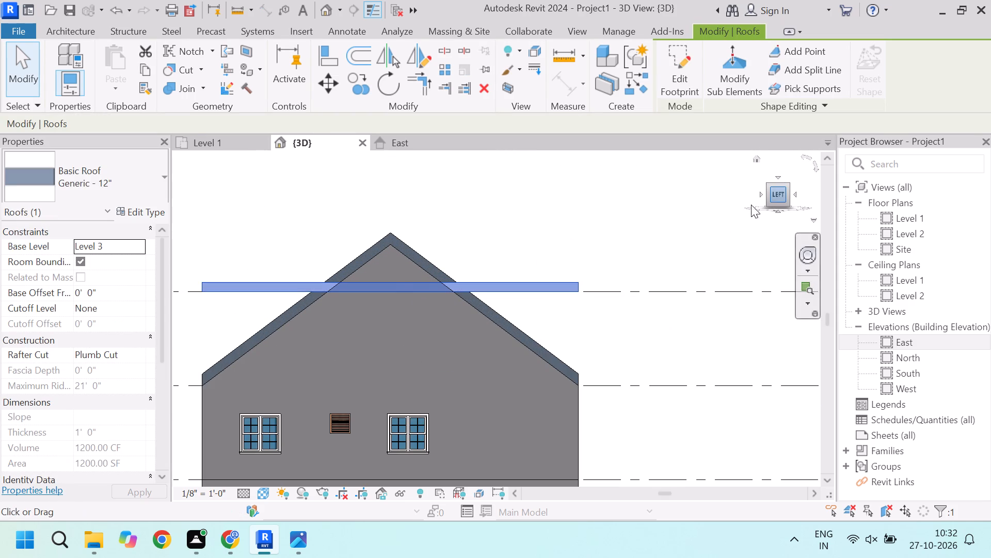
{"action": "left_click_drag", "start_coordinate": [751, 205], "coordinate": [725, 214]}
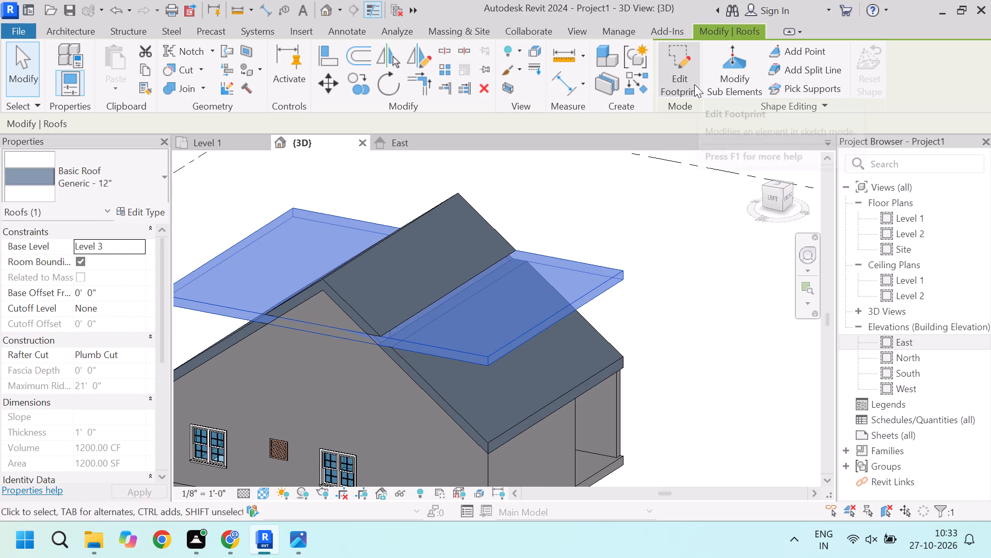
{"action": "left_click", "coordinate": [694, 84]}
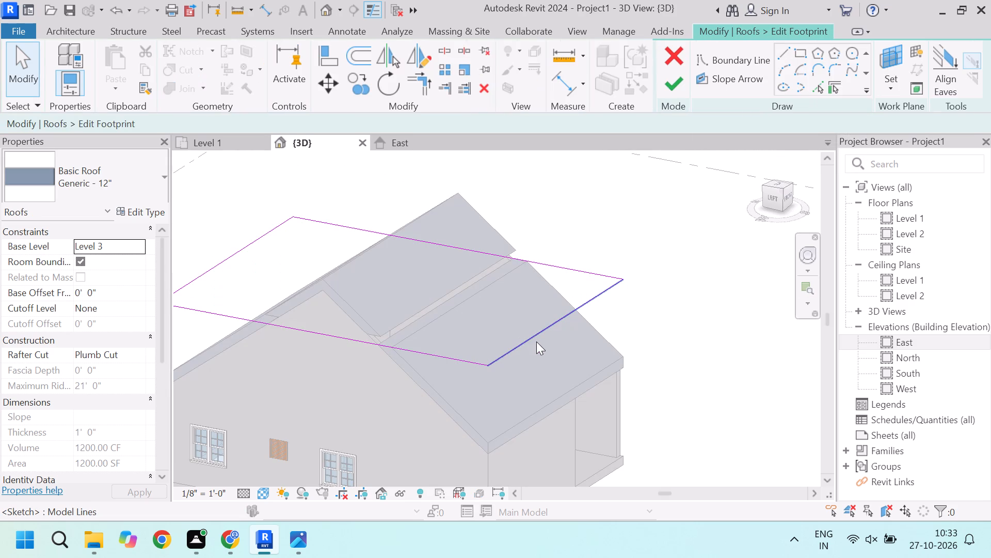
{"action": "left_click_drag", "start_coordinate": [532, 342], "coordinate": [436, 330]}
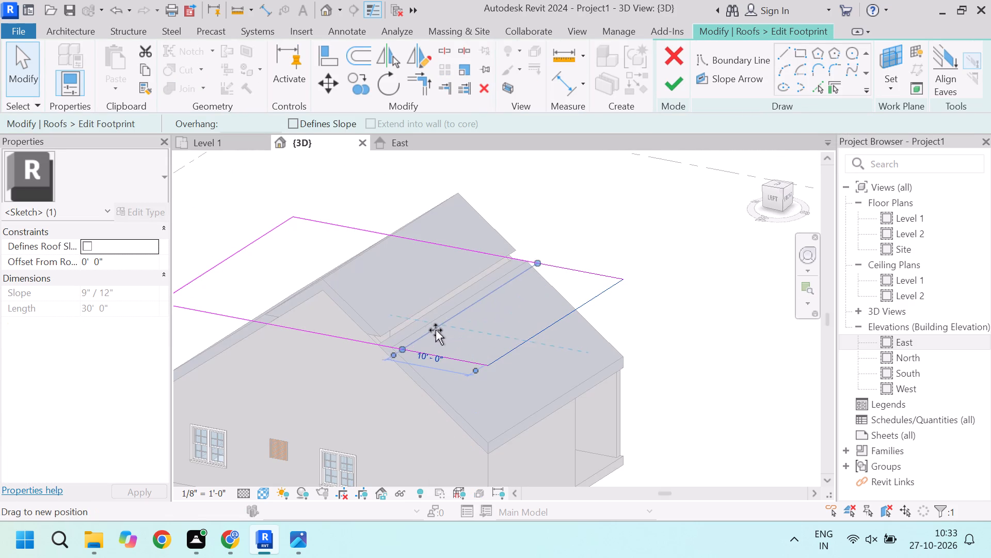
{"action": "left_click_drag", "start_coordinate": [436, 330], "coordinate": [403, 348]}
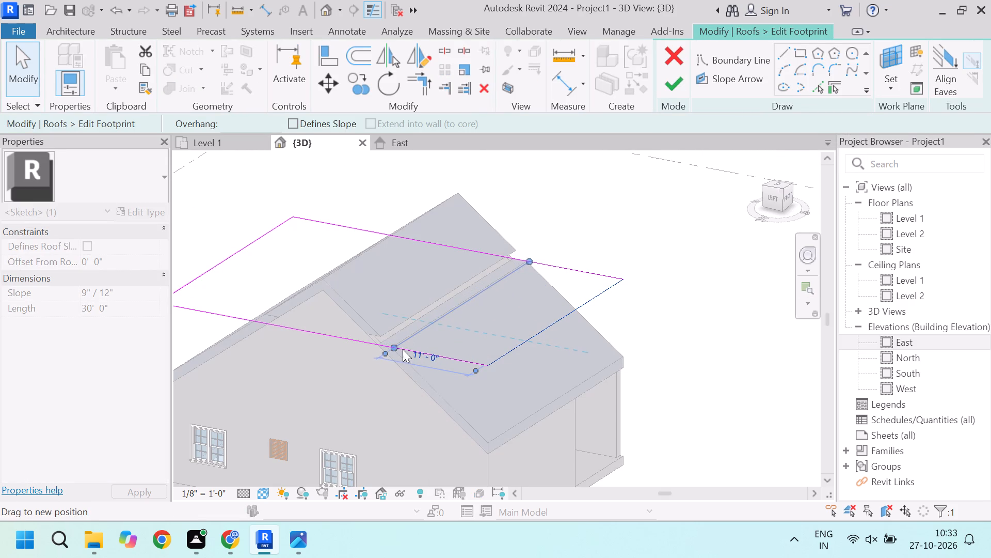
{"action": "scroll", "coordinate": [401, 349], "scroll_direction": "up", "scroll_amount": 5}
{"action": "scroll", "coordinate": [311, 373], "scroll_direction": "up", "scroll_amount": 6}
{"action": "scroll", "coordinate": [485, 282], "scroll_direction": "up", "scroll_amount": 1}
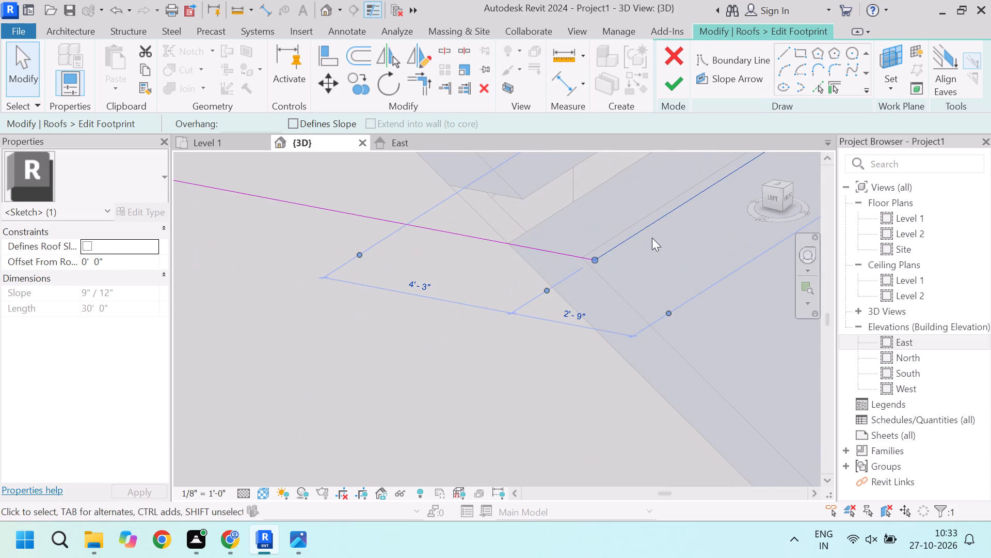
{"action": "left_click_drag", "start_coordinate": [631, 239], "coordinate": [609, 243]}
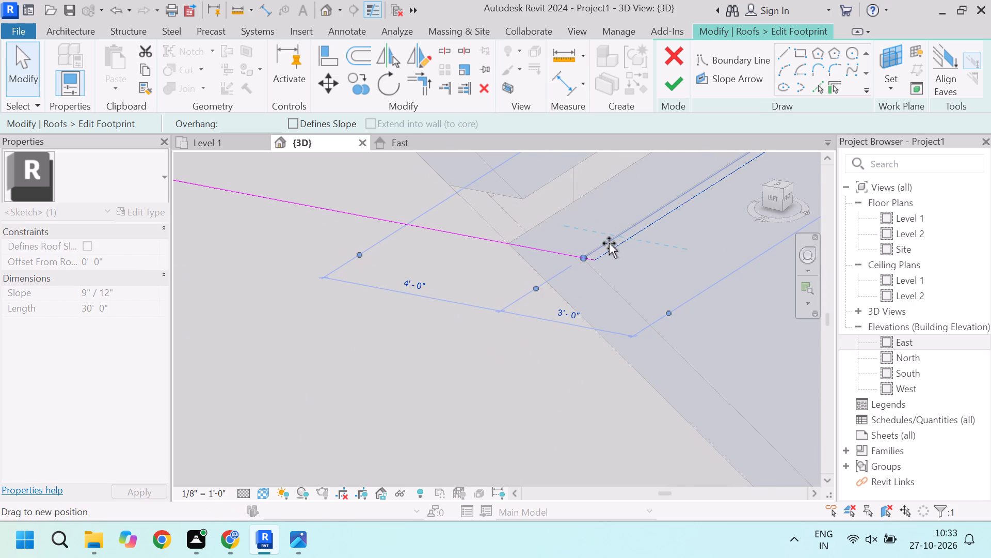
{"action": "left_click_drag", "start_coordinate": [609, 243], "coordinate": [604, 243]}
{"action": "scroll", "coordinate": [629, 267], "scroll_direction": "down", "scroll_amount": 11}
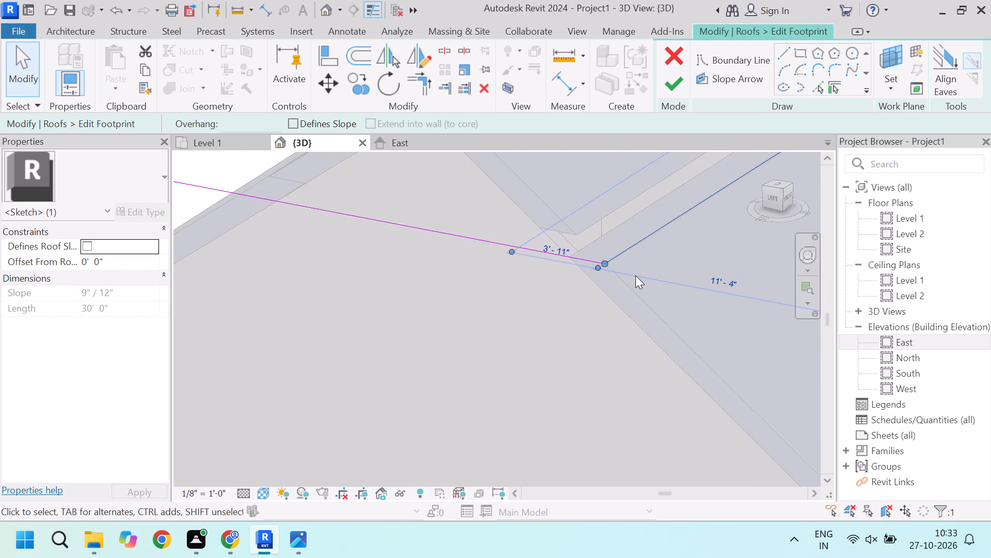
{"action": "scroll", "coordinate": [635, 275], "scroll_direction": "down", "scroll_amount": 6}
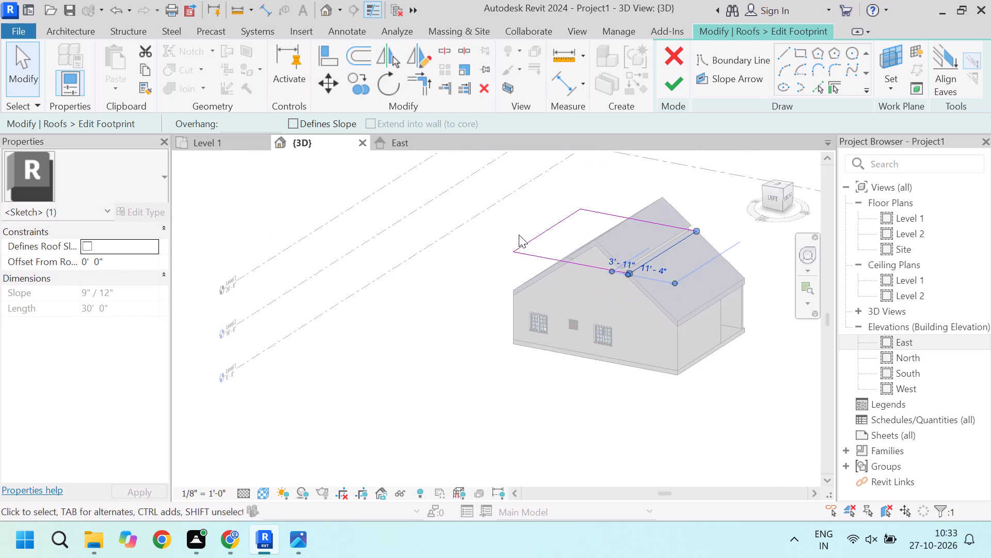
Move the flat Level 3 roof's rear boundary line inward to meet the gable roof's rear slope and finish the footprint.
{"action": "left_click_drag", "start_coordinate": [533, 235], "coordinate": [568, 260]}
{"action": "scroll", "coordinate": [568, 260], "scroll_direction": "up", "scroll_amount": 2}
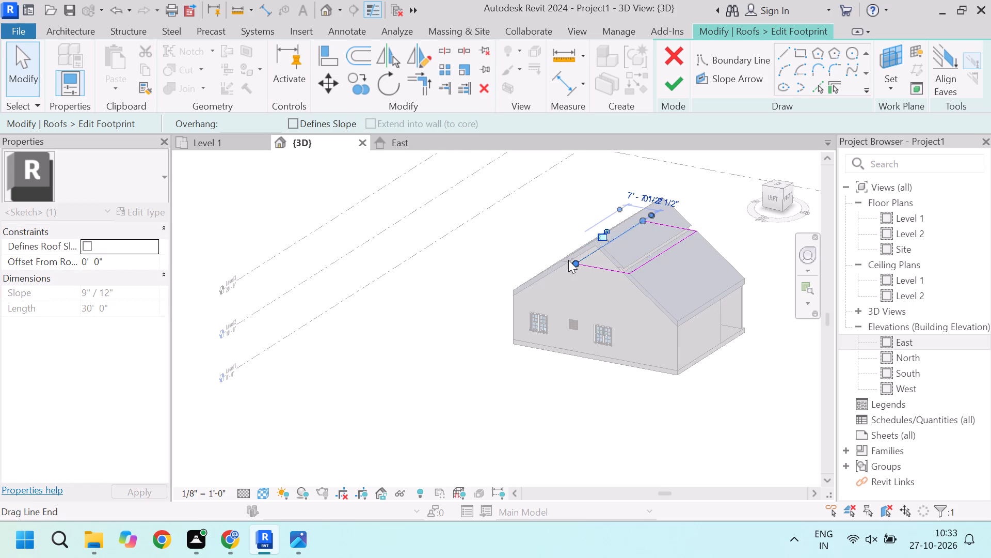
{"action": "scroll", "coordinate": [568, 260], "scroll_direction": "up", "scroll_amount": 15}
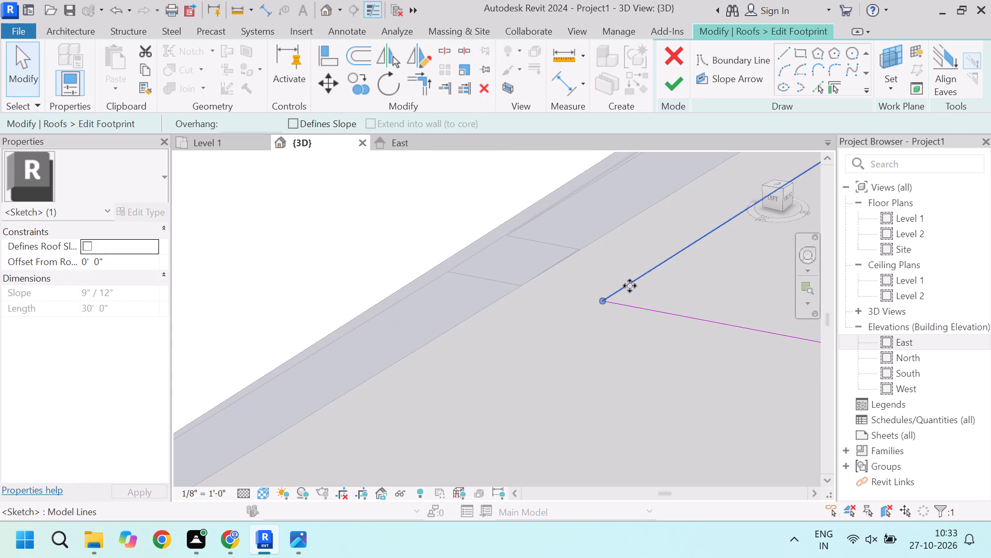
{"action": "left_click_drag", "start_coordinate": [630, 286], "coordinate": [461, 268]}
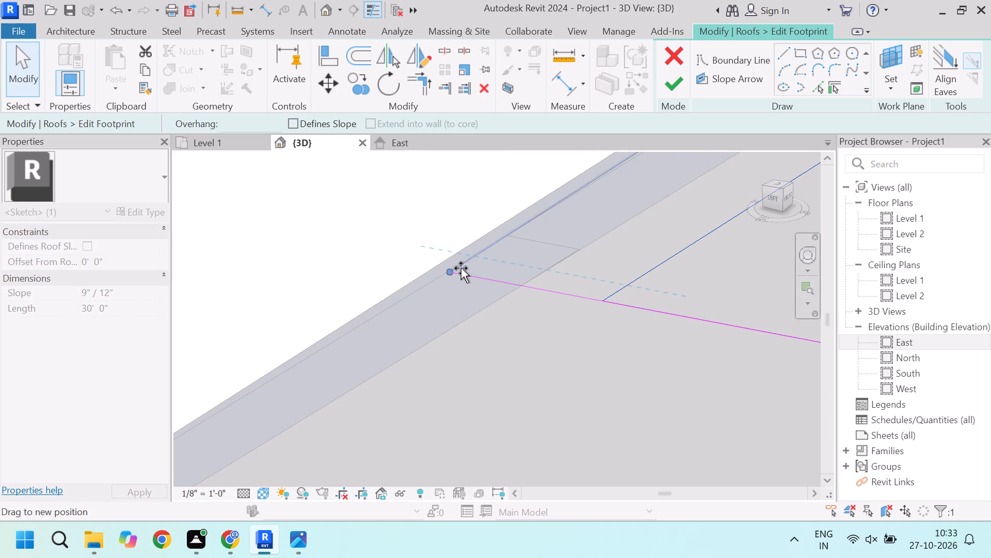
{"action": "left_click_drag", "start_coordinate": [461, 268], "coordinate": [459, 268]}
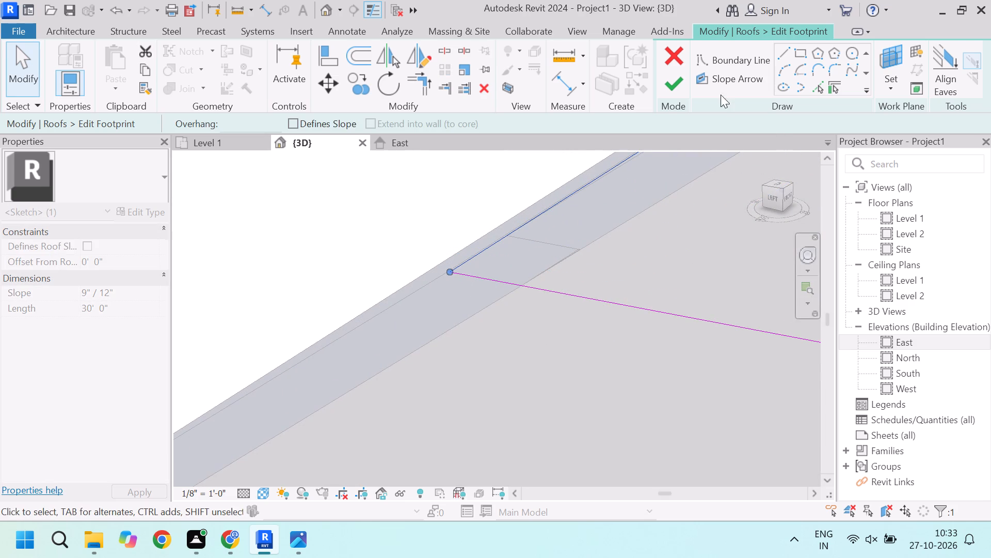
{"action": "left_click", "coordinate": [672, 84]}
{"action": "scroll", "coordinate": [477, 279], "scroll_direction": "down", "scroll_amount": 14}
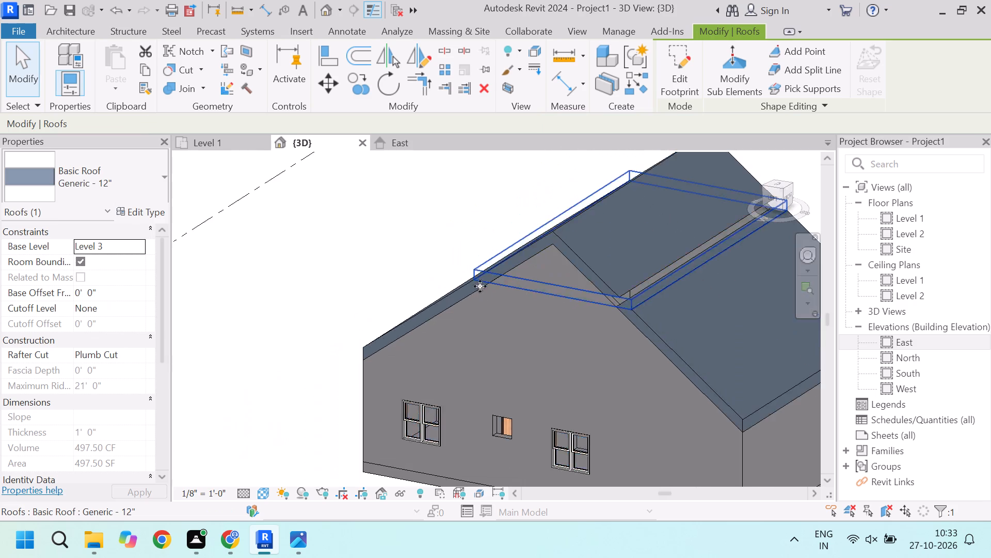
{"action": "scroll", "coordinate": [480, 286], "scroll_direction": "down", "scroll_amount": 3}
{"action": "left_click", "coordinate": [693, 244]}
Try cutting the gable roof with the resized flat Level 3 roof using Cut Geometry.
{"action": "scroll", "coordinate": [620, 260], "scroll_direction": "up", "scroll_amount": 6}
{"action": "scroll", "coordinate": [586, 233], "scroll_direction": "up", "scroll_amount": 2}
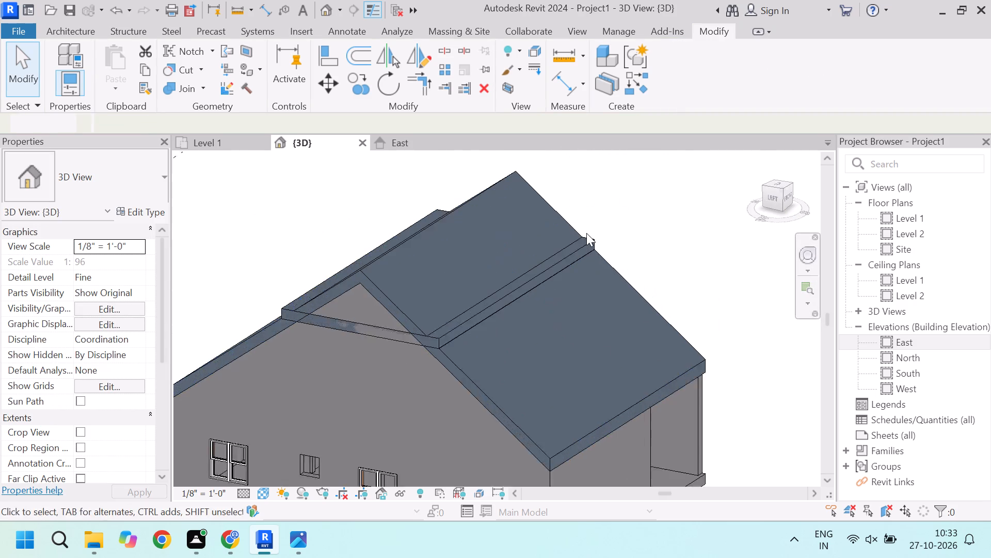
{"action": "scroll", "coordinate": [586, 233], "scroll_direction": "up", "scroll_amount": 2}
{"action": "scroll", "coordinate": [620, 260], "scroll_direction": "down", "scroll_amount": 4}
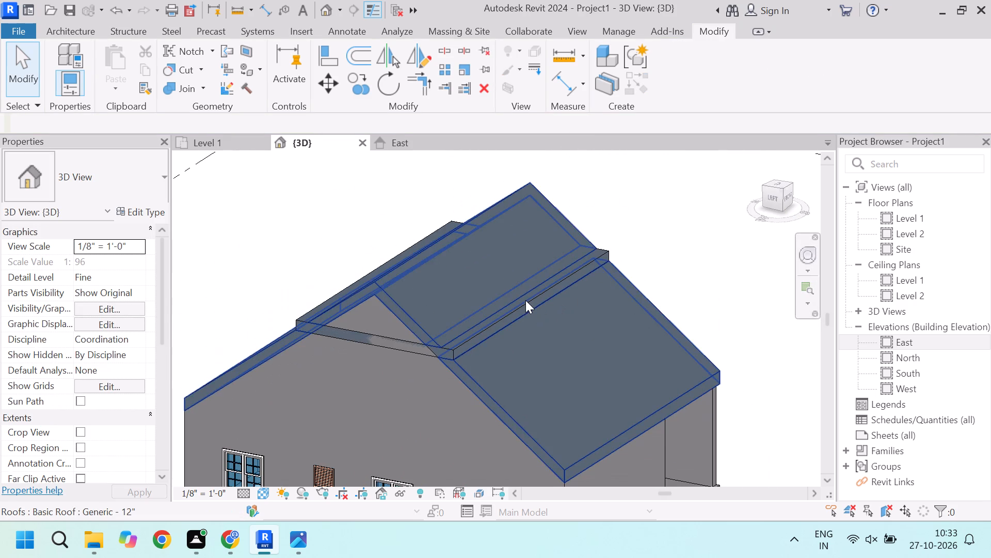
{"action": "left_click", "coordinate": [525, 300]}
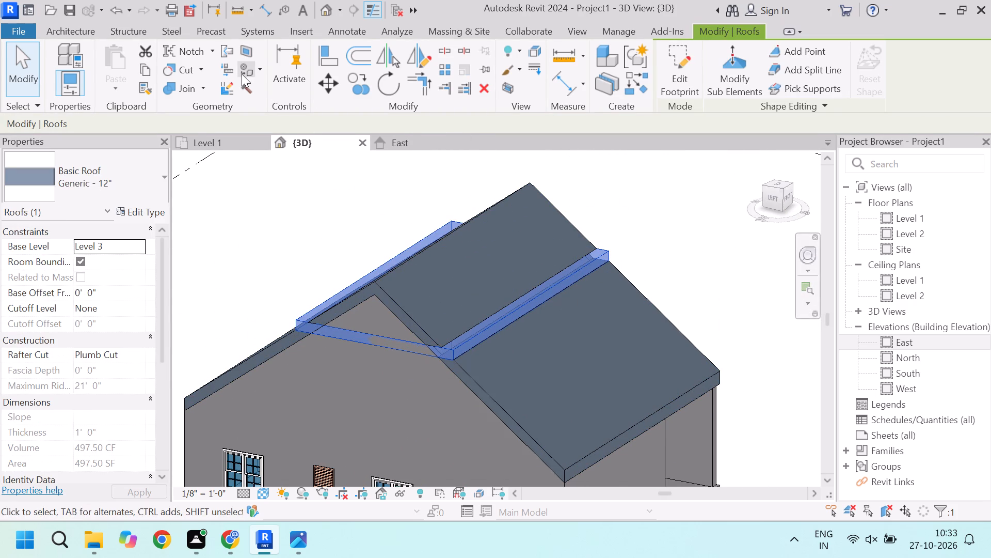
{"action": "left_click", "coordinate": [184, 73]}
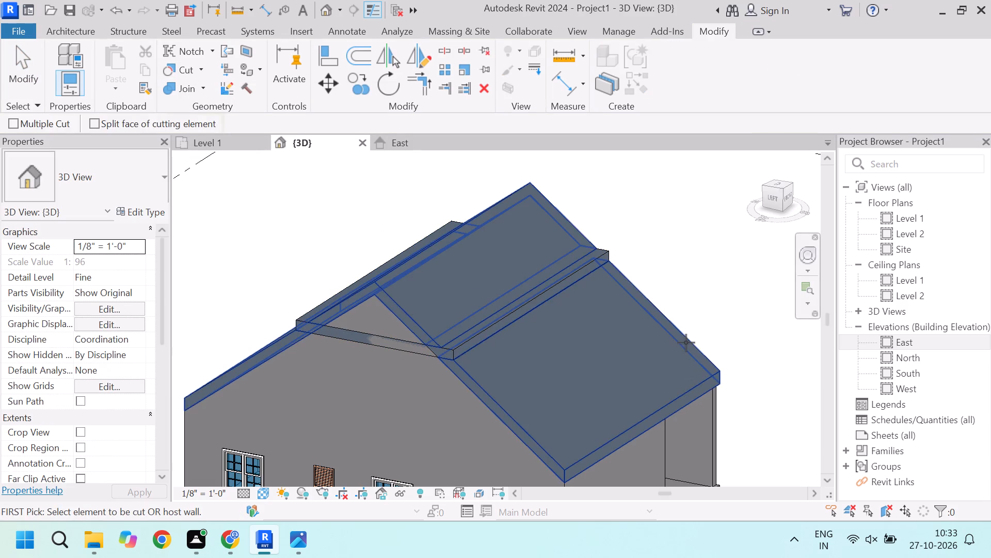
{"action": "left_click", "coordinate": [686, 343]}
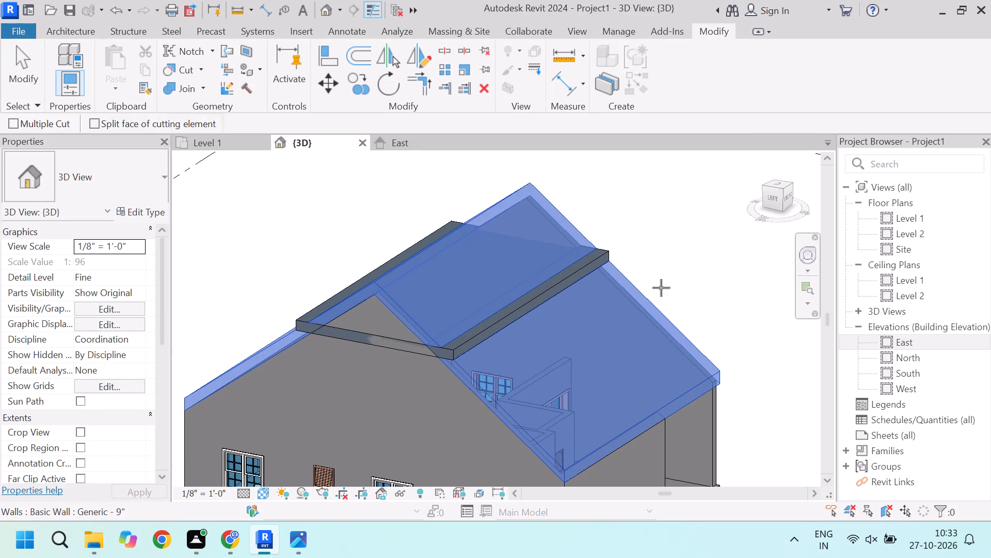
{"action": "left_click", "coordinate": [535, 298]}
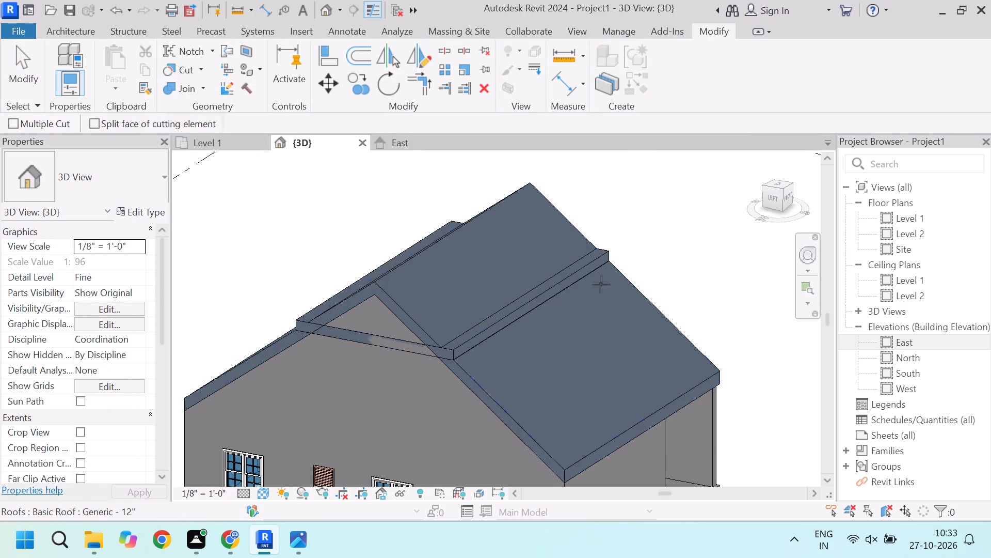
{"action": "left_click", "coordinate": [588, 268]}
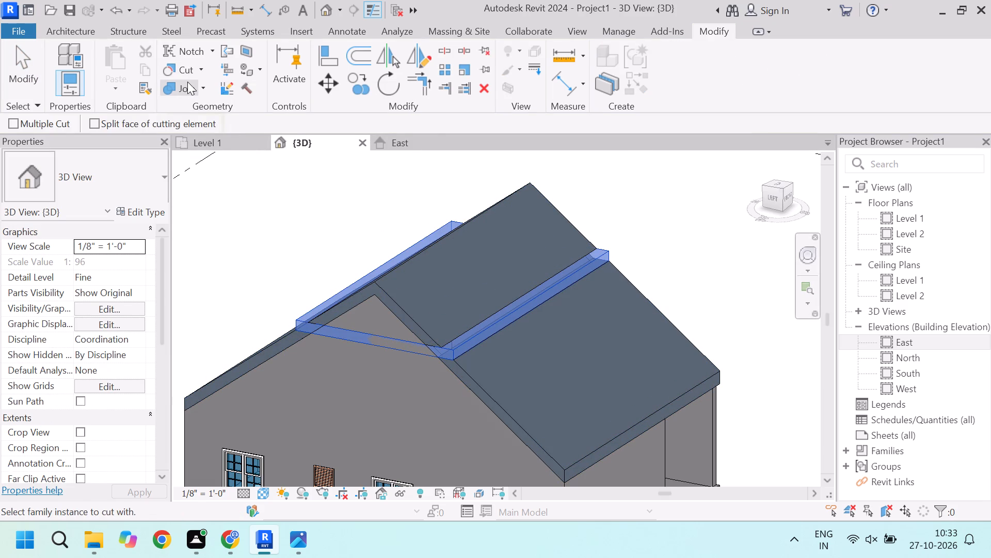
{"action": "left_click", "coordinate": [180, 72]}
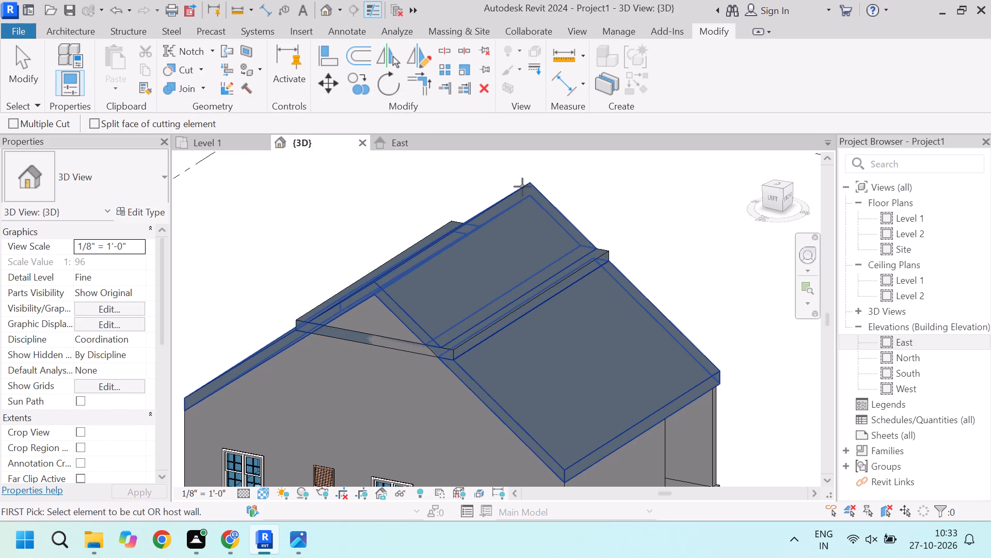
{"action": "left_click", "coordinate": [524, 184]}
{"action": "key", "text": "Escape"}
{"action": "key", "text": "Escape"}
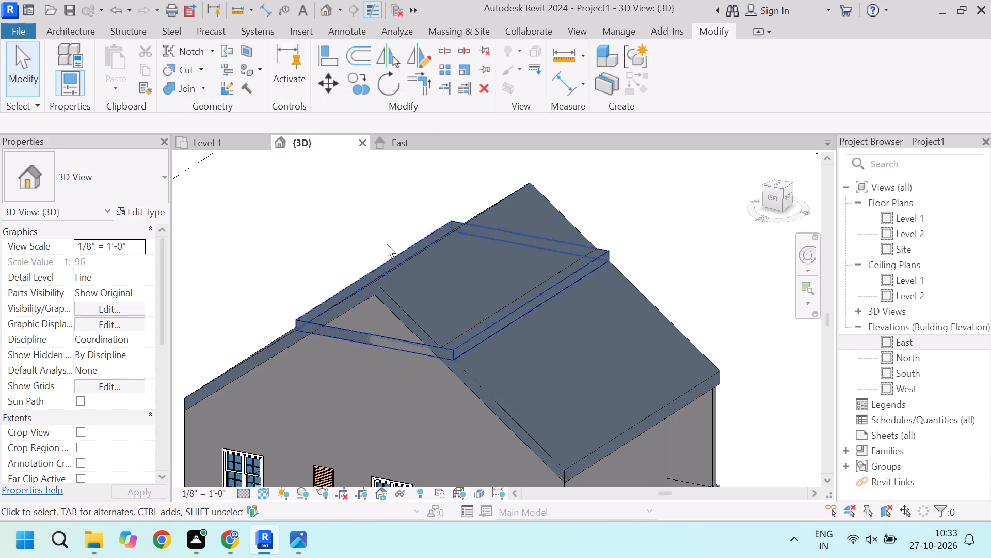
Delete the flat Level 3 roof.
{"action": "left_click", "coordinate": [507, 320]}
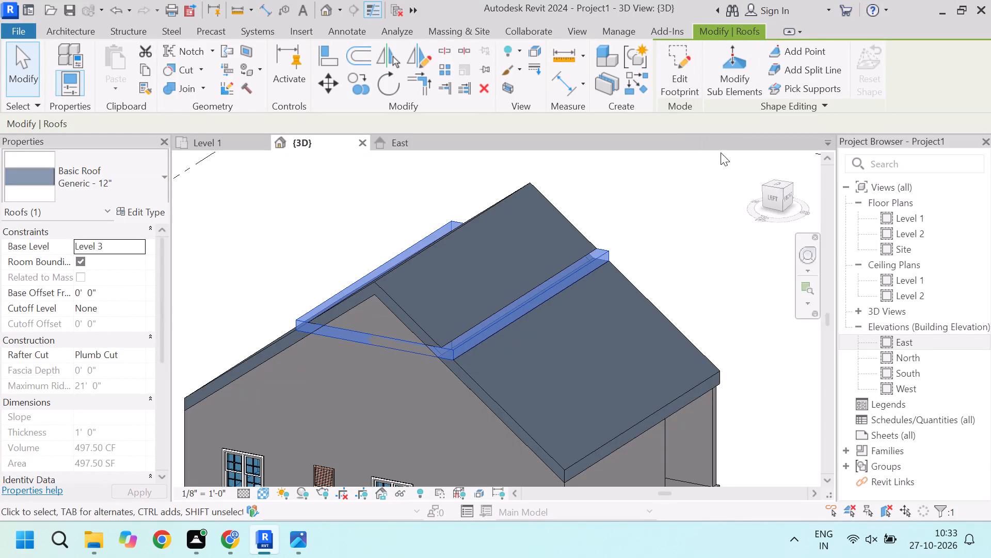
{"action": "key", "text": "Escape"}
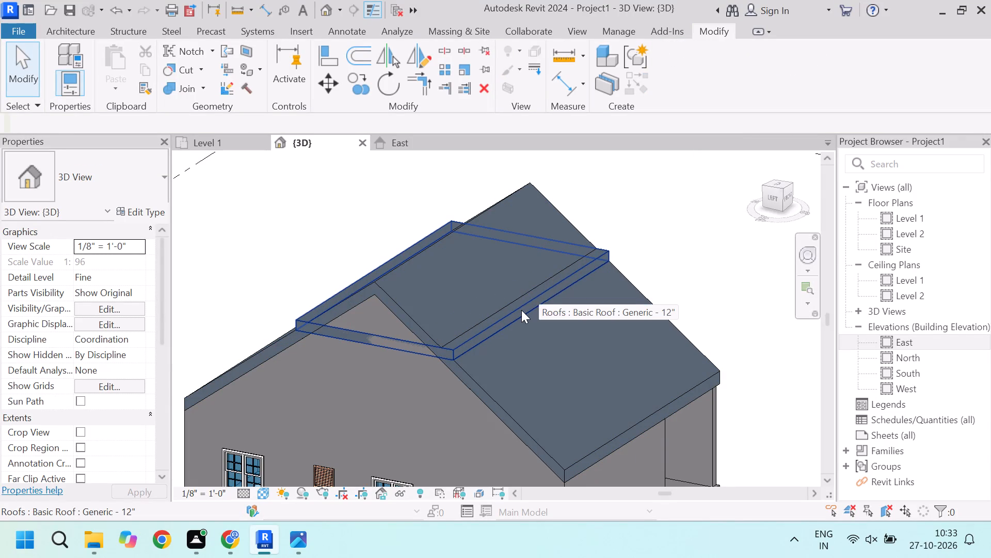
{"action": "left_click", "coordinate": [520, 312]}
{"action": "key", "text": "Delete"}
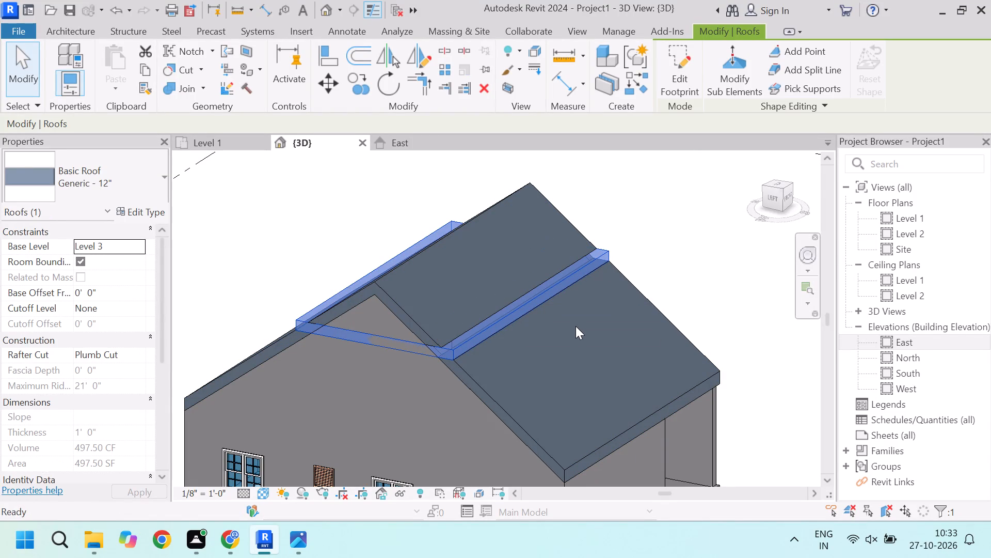
Examine the gable-roofed house from its left side, its front entrance and its front-right corner.
{"action": "scroll", "coordinate": [566, 315], "scroll_direction": "down", "scroll_amount": 8}
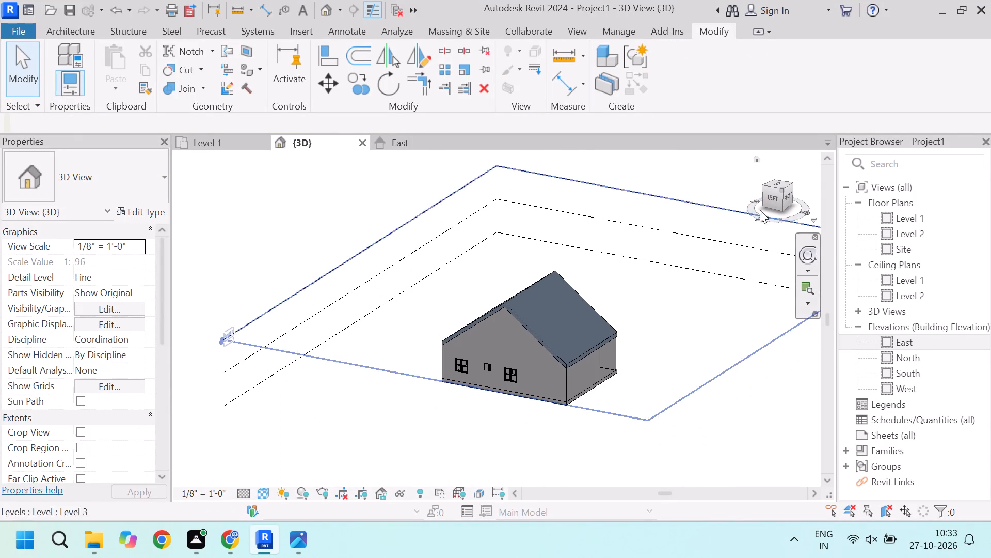
{"action": "left_click", "coordinate": [771, 194]}
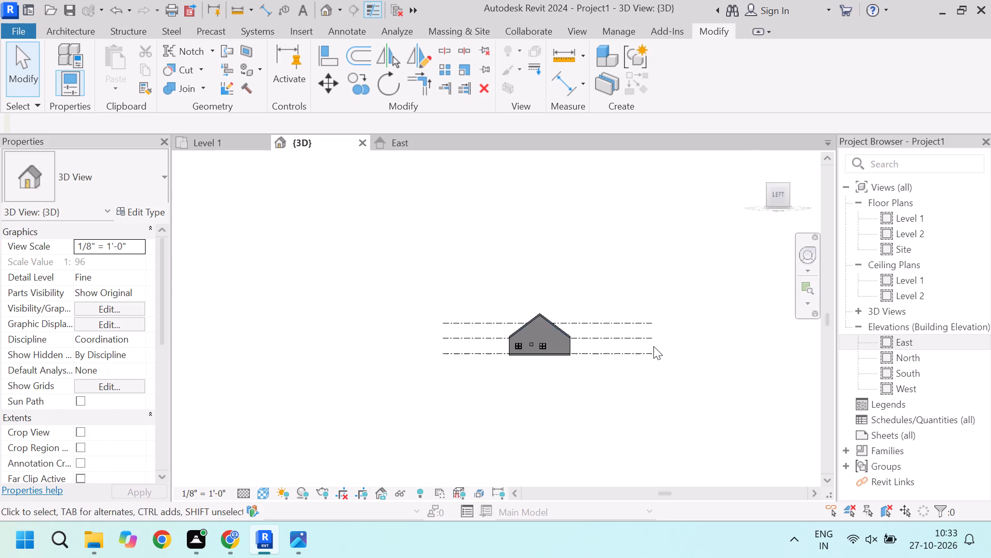
{"action": "scroll", "coordinate": [516, 310], "scroll_direction": "up", "scroll_amount": 4}
{"action": "left_click_drag", "start_coordinate": [781, 192], "coordinate": [561, 175]}
{"action": "scroll", "coordinate": [747, 256], "scroll_direction": "up", "scroll_amount": 4}
{"action": "scroll", "coordinate": [446, 363], "scroll_direction": "up", "scroll_amount": 3}
{"action": "scroll", "coordinate": [665, 224], "scroll_direction": "down", "scroll_amount": 5}
{"action": "scroll", "coordinate": [402, 353], "scroll_direction": "up", "scroll_amount": 6}
{"action": "scroll", "coordinate": [305, 238], "scroll_direction": "up", "scroll_amount": 1}
{"action": "scroll", "coordinate": [389, 280], "scroll_direction": "up", "scroll_amount": 3}
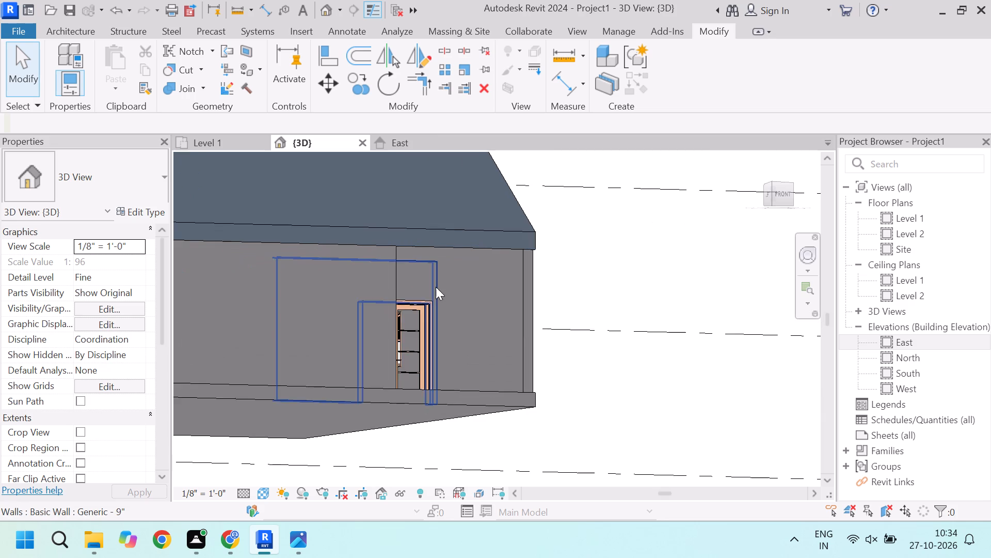
{"action": "scroll", "coordinate": [436, 287], "scroll_direction": "up", "scroll_amount": 2}
{"action": "scroll", "coordinate": [485, 217], "scroll_direction": "down", "scroll_amount": 3}
{"action": "scroll", "coordinate": [511, 285], "scroll_direction": "down", "scroll_amount": 4}
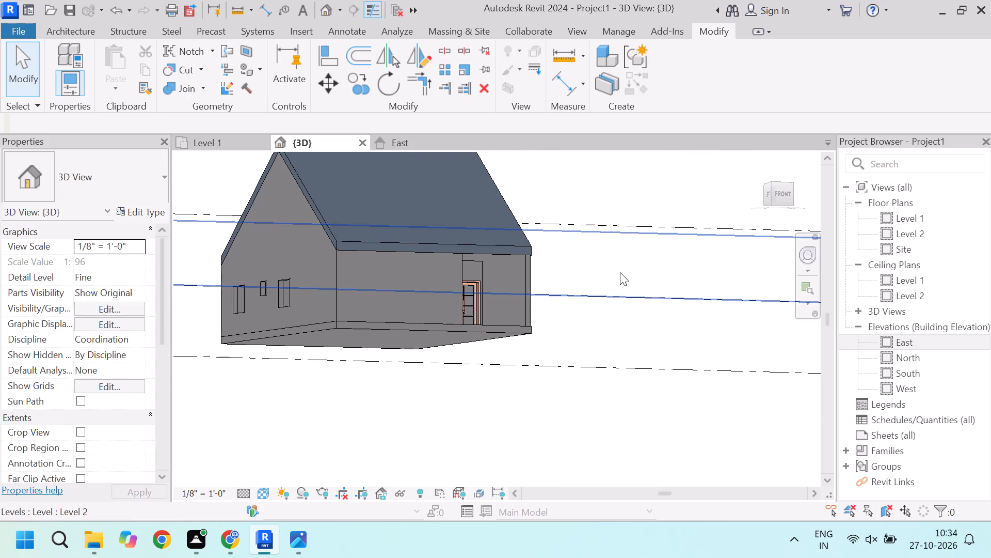
{"action": "left_click", "coordinate": [620, 272]}
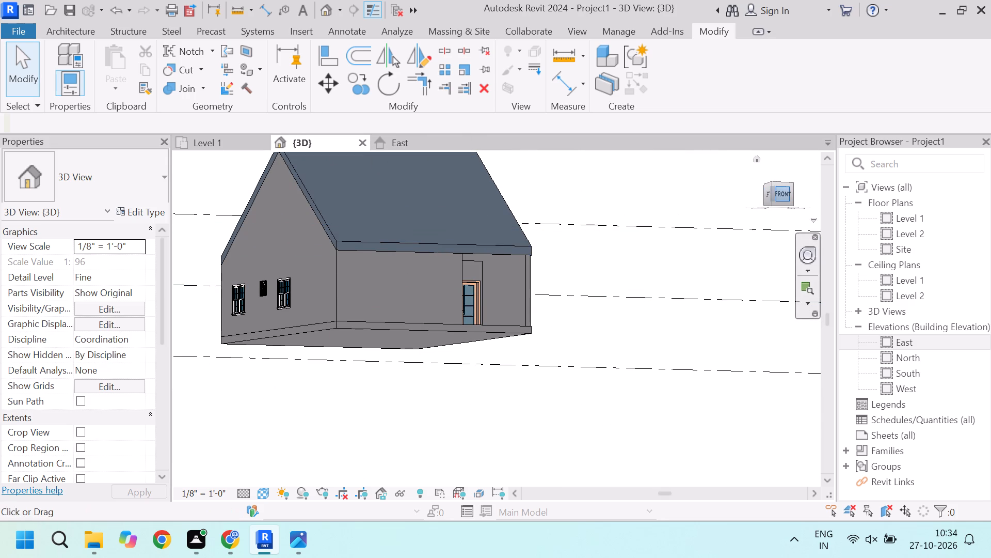
{"action": "left_click_drag", "start_coordinate": [780, 194], "coordinate": [673, 302]}
{"action": "scroll", "coordinate": [759, 200], "scroll_direction": "down", "scroll_amount": 3}
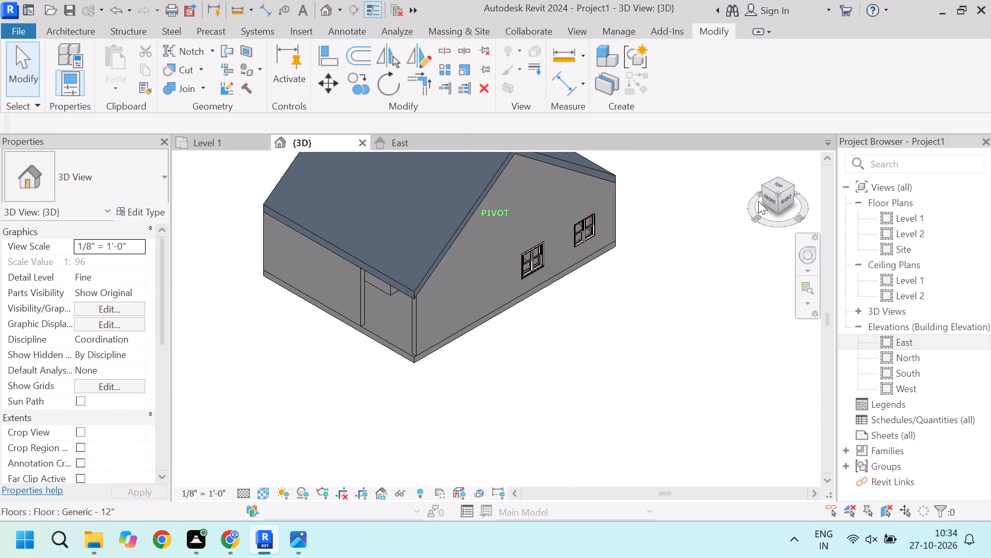
{"action": "scroll", "coordinate": [758, 201], "scroll_direction": "down", "scroll_amount": 2}
{"action": "scroll", "coordinate": [692, 164], "scroll_direction": "down", "scroll_amount": 3}
{"action": "scroll", "coordinate": [557, 316], "scroll_direction": "down", "scroll_amount": 3}
{"action": "scroll", "coordinate": [613, 301], "scroll_direction": "up", "scroll_amount": 1}
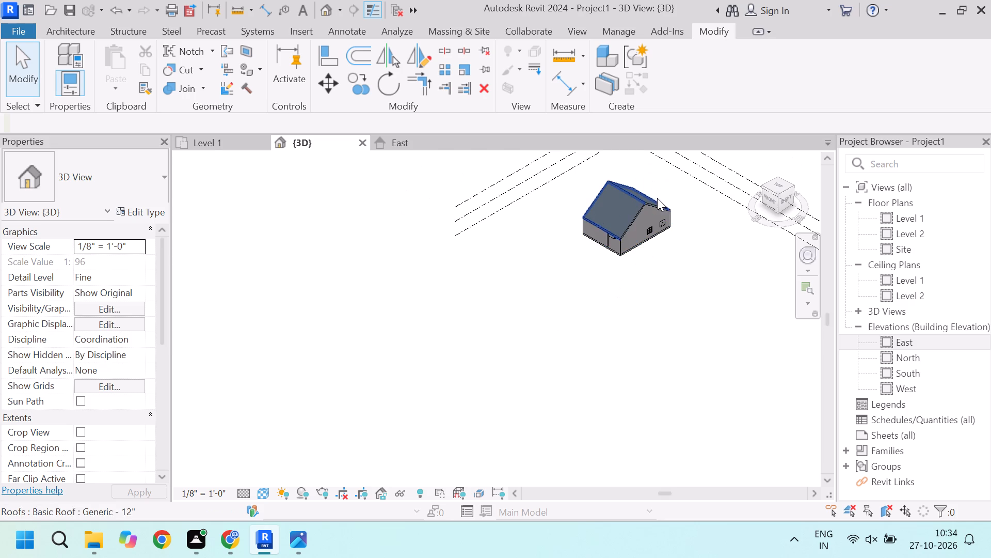
{"action": "scroll", "coordinate": [657, 194], "scroll_direction": "up", "scroll_amount": 10}
{"action": "scroll", "coordinate": [626, 222], "scroll_direction": "up", "scroll_amount": 1}
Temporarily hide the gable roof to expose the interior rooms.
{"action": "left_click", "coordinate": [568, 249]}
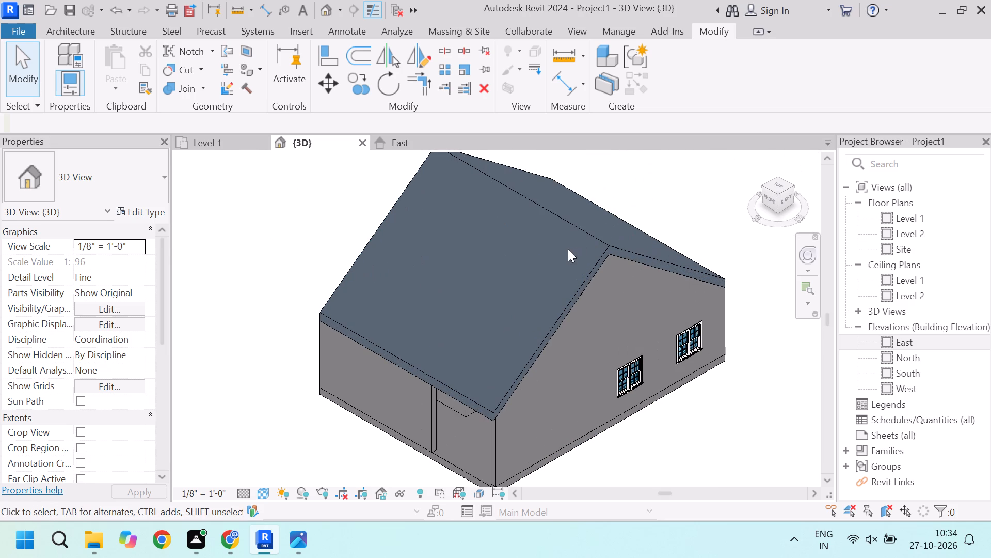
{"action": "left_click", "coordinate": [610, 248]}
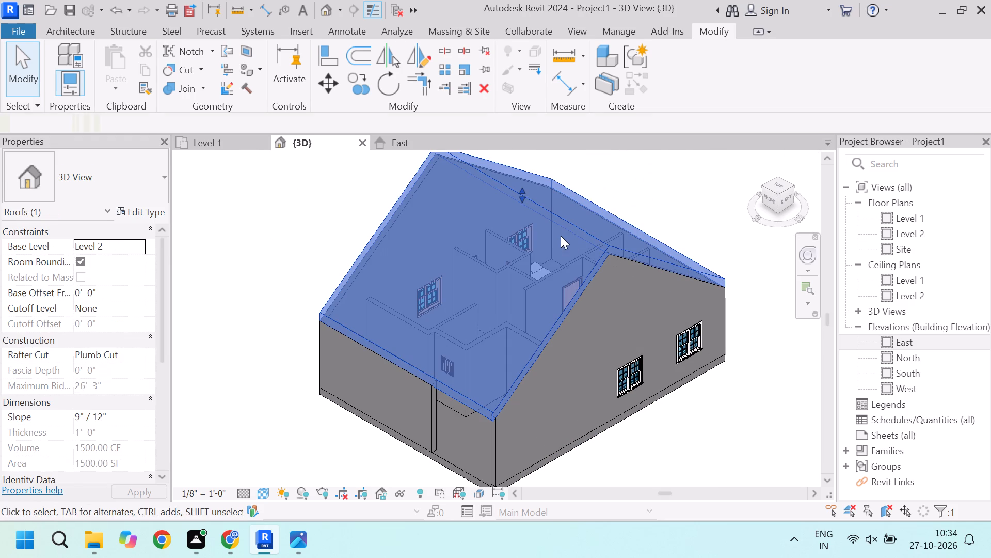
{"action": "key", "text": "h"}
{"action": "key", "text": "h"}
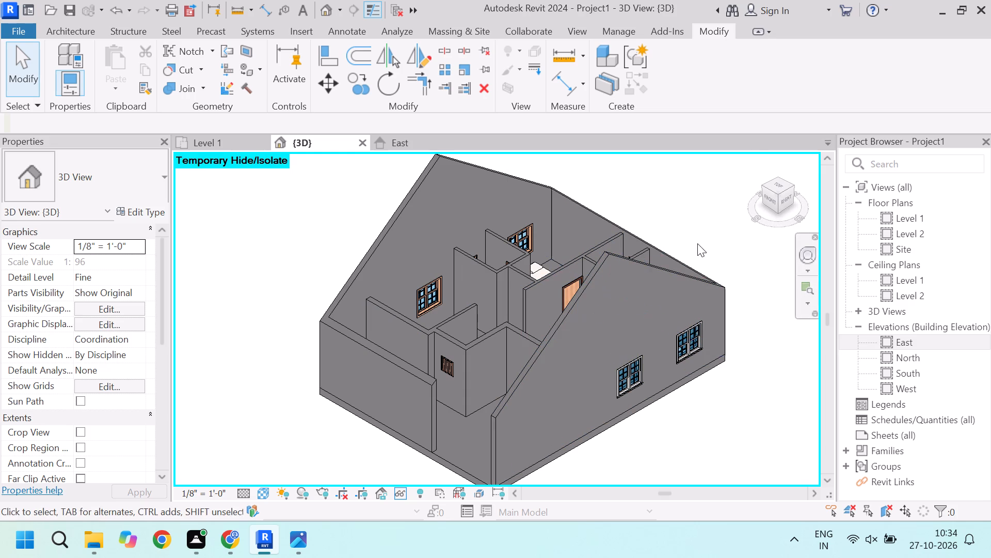
Undo the roof work back to the original hip roof, before the gable edit, wall attachment, Level 3 and flat roof.
{"action": "key", "text": "ctrl+z"}
{"action": "key", "text": "ctrl+z"}
{"action": "key", "text": "ctrl+z"}
{"action": "key", "text": "ctrl+z"}
{"action": "key", "text": "ctrl+z"}
{"action": "key", "text": "ctrl+z"}
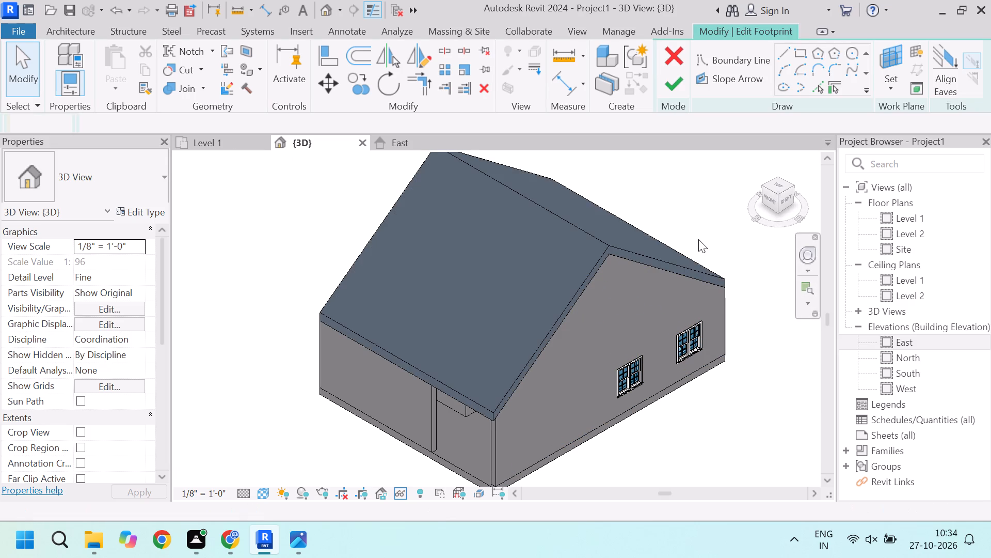
{"action": "key", "text": "ctrl+z"}
{"action": "key", "text": "ctrl+z"}
{"action": "key", "text": "ctrl+z"}
{"action": "key", "text": "ctrl+z"}
{"action": "key", "text": "ctrl+z"}
{"action": "key", "text": "ctrl+z"}
{"action": "key", "text": "ctrl+z"}
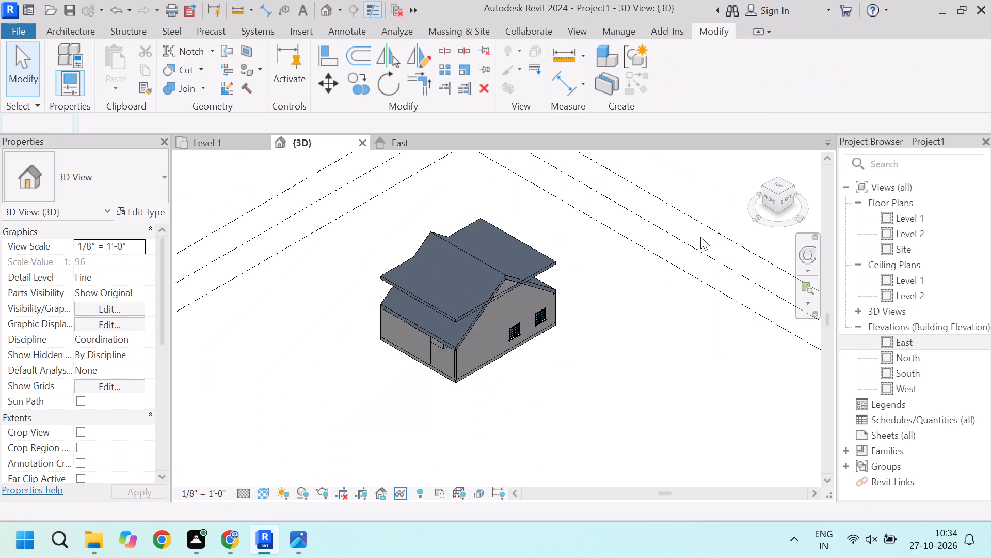
{"action": "key", "text": "ctrl+z"}
{"action": "key", "text": "ctrl+z"}
{"action": "key", "text": "ctrl+z"}
{"action": "key", "text": "ctrl+z"}
{"action": "key", "text": "ctrl+z"}
{"action": "key", "text": "ctrl+z"}
{"action": "key", "text": "ctrl+z"}
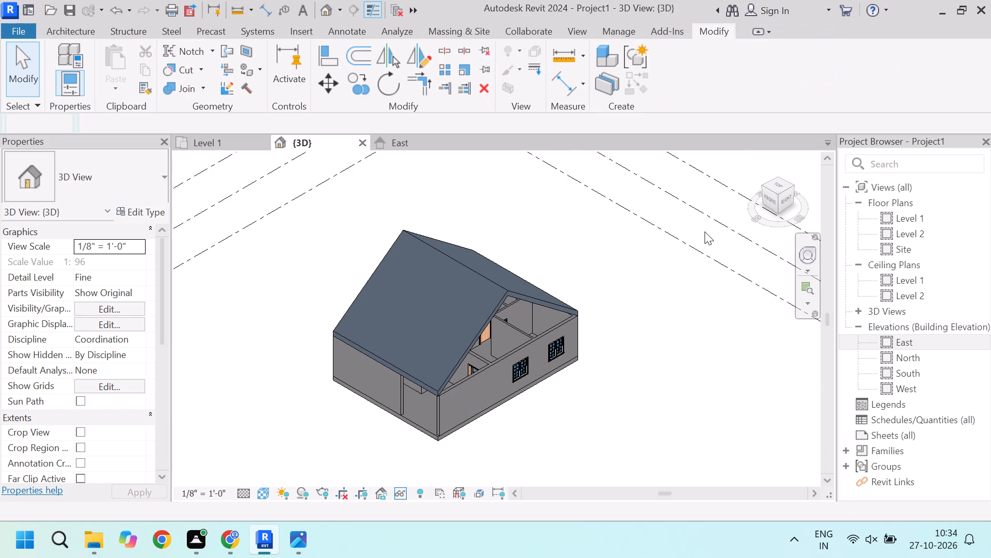
{"action": "key", "text": "ctrl+z"}
{"action": "key", "text": "ctrl+z"}
{"action": "key", "text": "ctrl+z"}
{"action": "key", "text": "ctrl+z"}
{"action": "key", "text": "ctrl+z"}
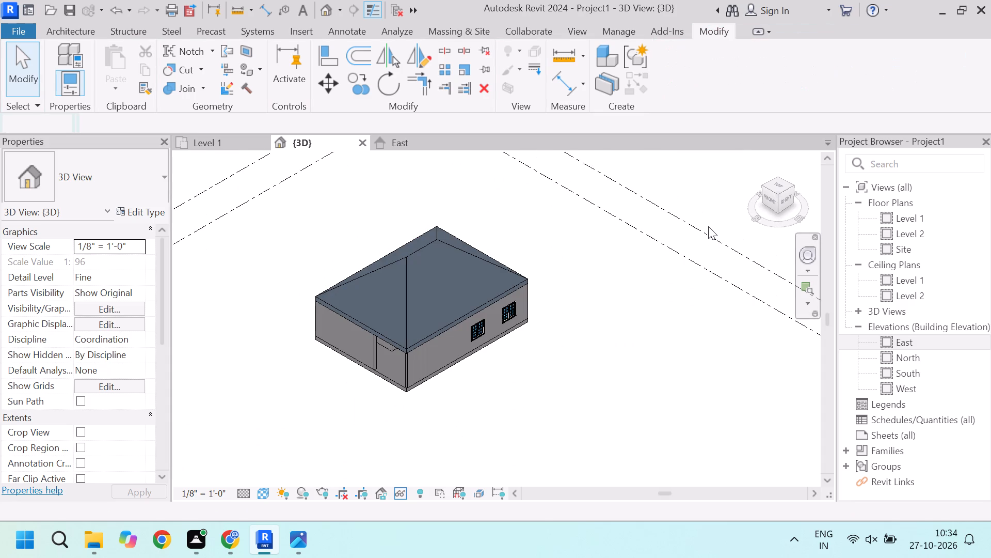
Temporarily hide the hip roof in the 3D view to expose the interior rooms.
{"action": "left_click", "coordinate": [633, 263]}
{"action": "scroll", "coordinate": [567, 281], "scroll_direction": "down", "scroll_amount": 1}
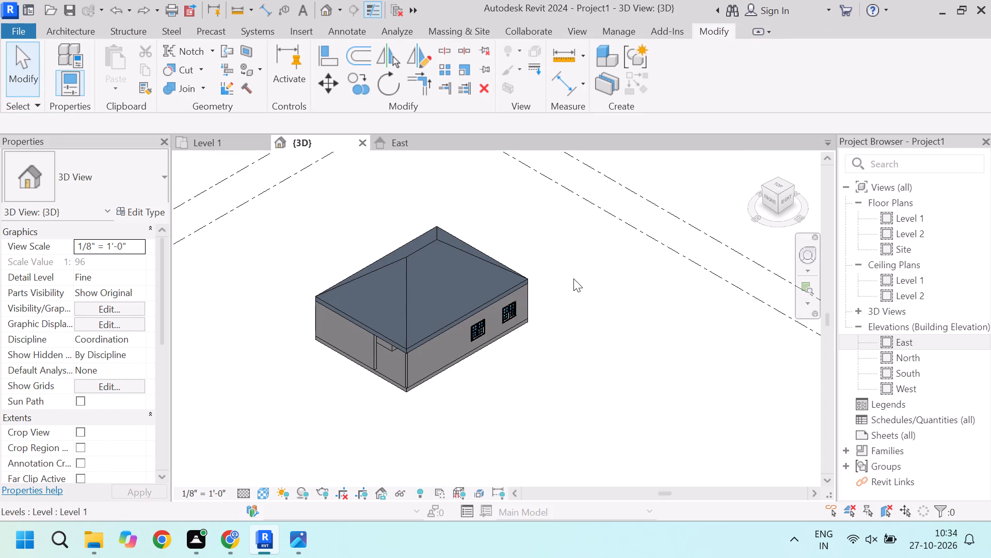
{"action": "left_click", "coordinate": [769, 196]}
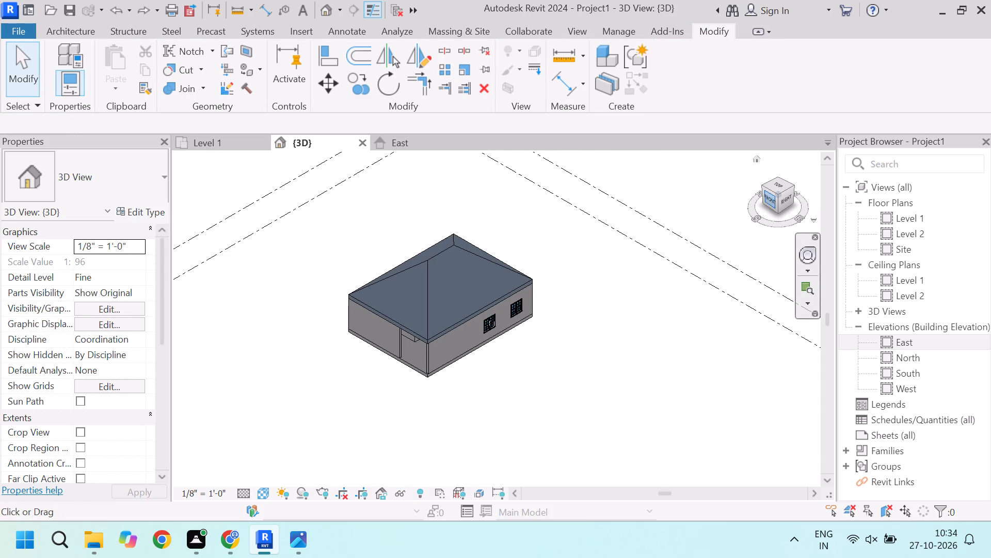
{"action": "scroll", "coordinate": [468, 302], "scroll_direction": "up", "scroll_amount": 4}
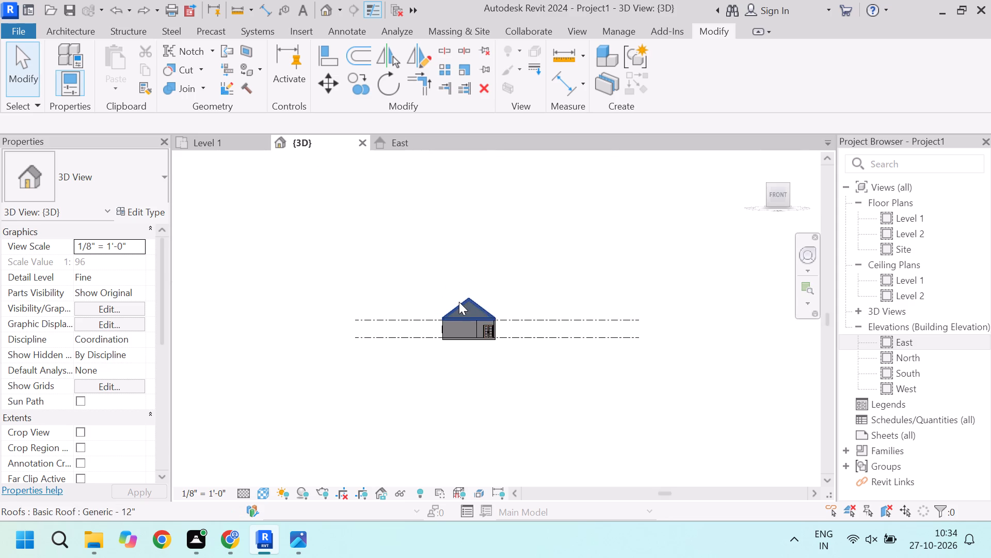
{"action": "scroll", "coordinate": [452, 306], "scroll_direction": "up", "scroll_amount": 5}
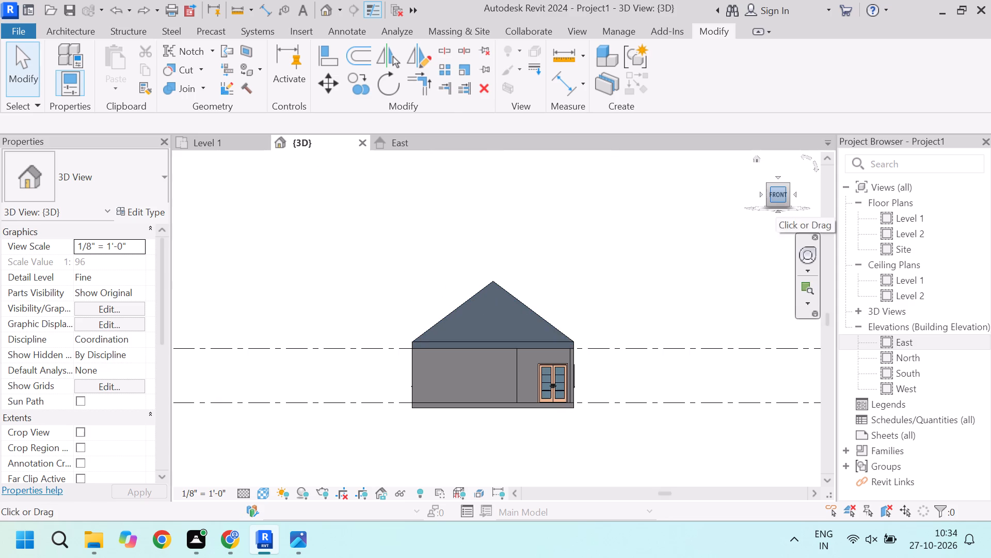
{"action": "left_click_drag", "start_coordinate": [776, 196], "coordinate": [705, 242]}
{"action": "left_click", "coordinate": [557, 249]}
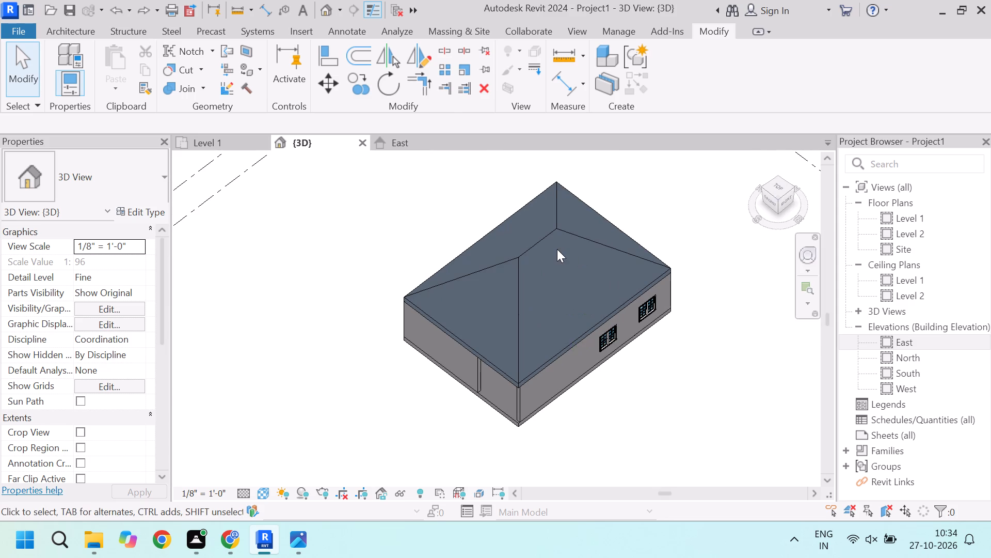
{"action": "left_click", "coordinate": [551, 235]}
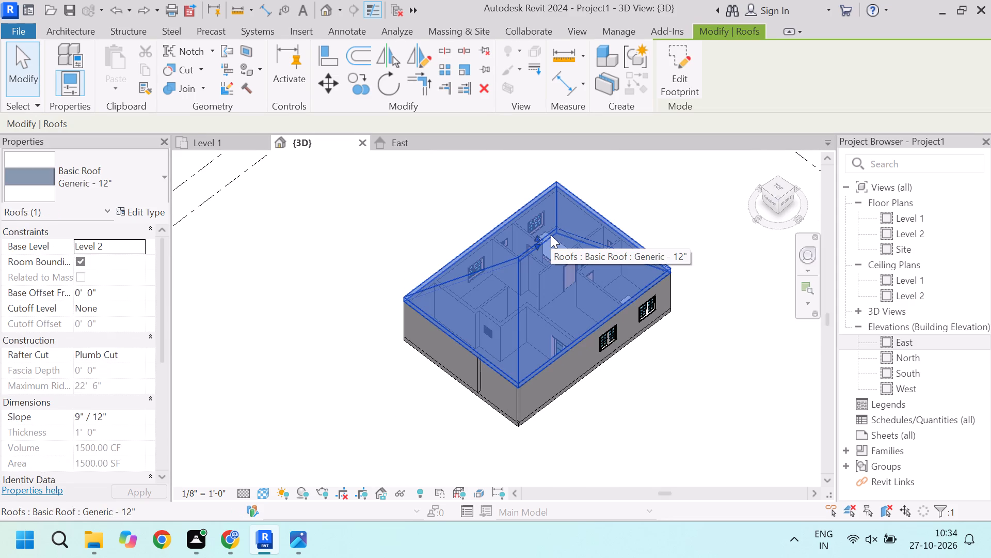
{"action": "type", "text": "hh"}
Examine the house's exposed interior layout from the front-right corner, with the whole building framed in the 3D view.
{"action": "scroll", "coordinate": [611, 287], "scroll_direction": "up", "scroll_amount": 2}
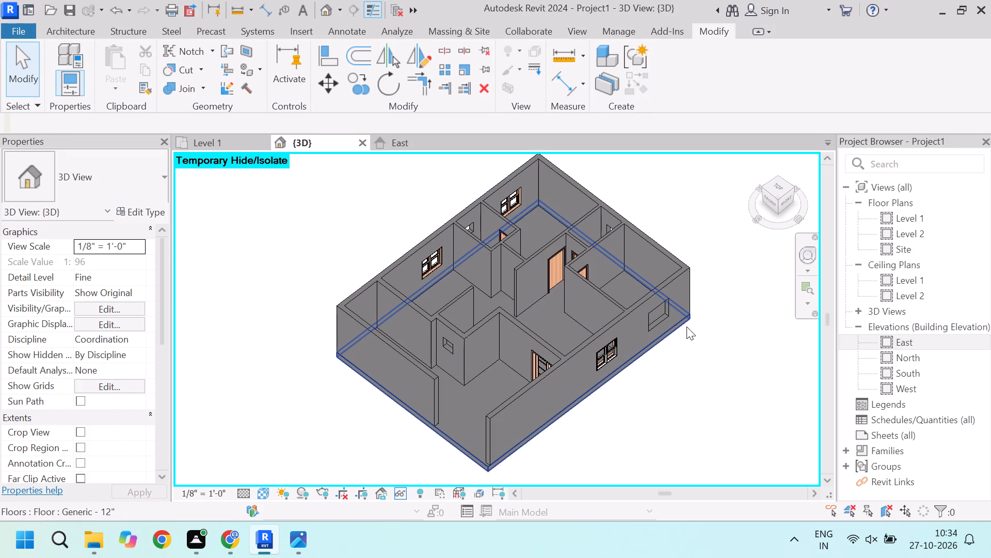
{"action": "scroll", "coordinate": [552, 228], "scroll_direction": "down", "scroll_amount": 3}
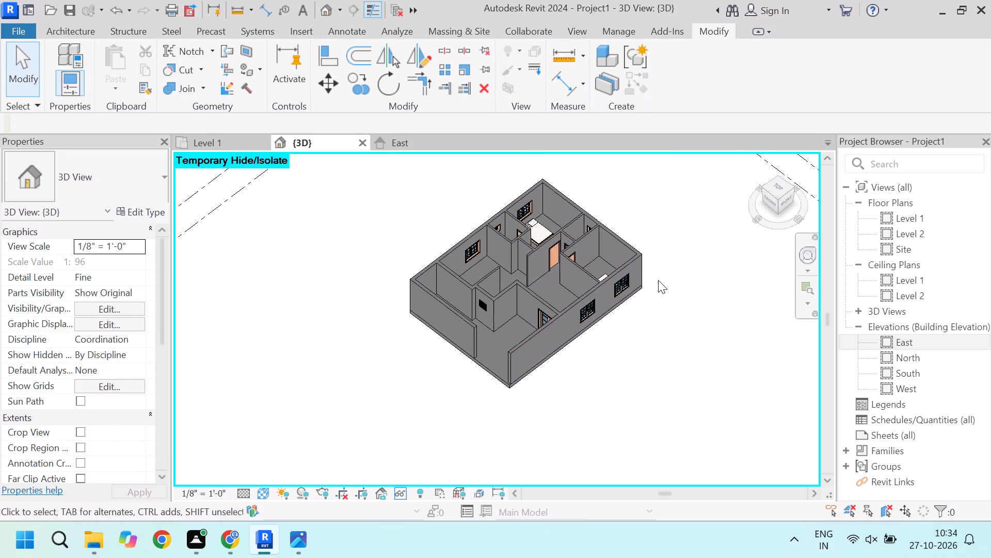
{"action": "scroll", "coordinate": [783, 197], "scroll_direction": "up", "scroll_amount": 1}
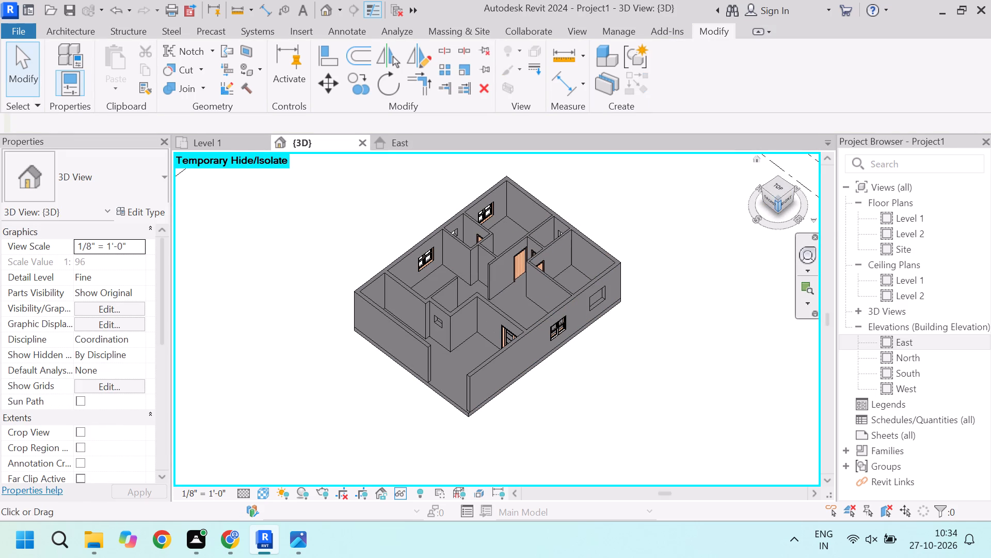
{"action": "left_click", "coordinate": [777, 200]}
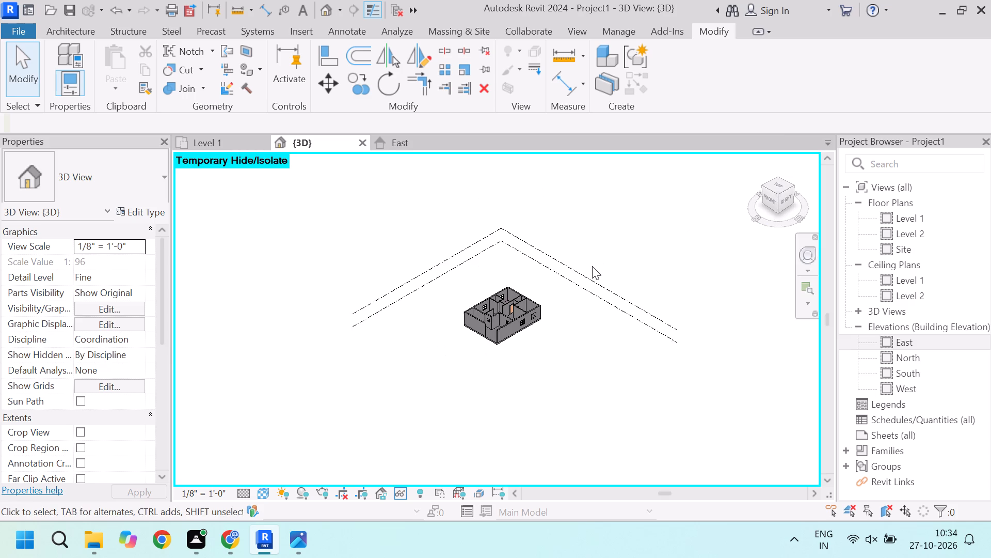
{"action": "scroll", "coordinate": [540, 313], "scroll_direction": "up", "scroll_amount": 5}
{"action": "scroll", "coordinate": [405, 282], "scroll_direction": "up", "scroll_amount": 4}
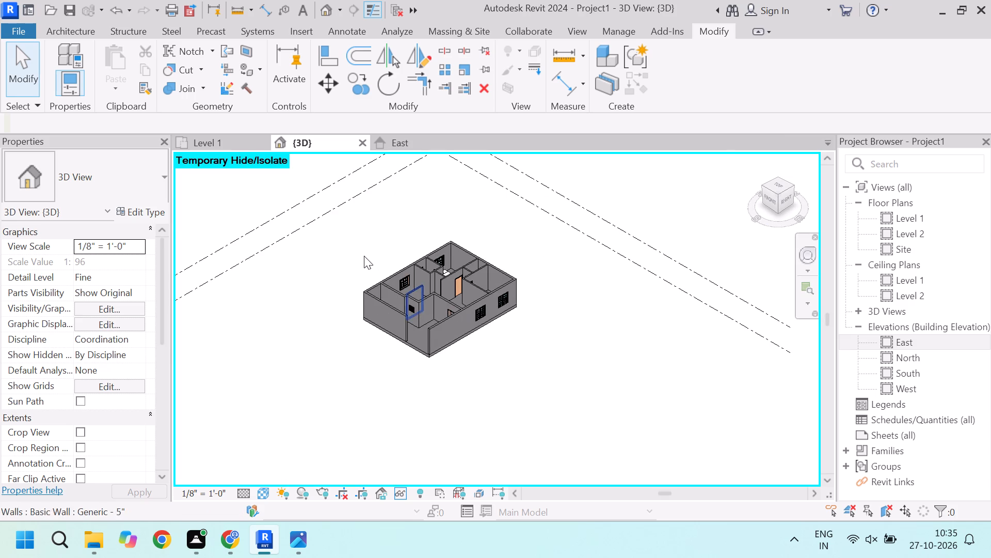
{"action": "scroll", "coordinate": [365, 242], "scroll_direction": "up", "scroll_amount": 1}
{"action": "scroll", "coordinate": [435, 212], "scroll_direction": "down", "scroll_amount": 2}
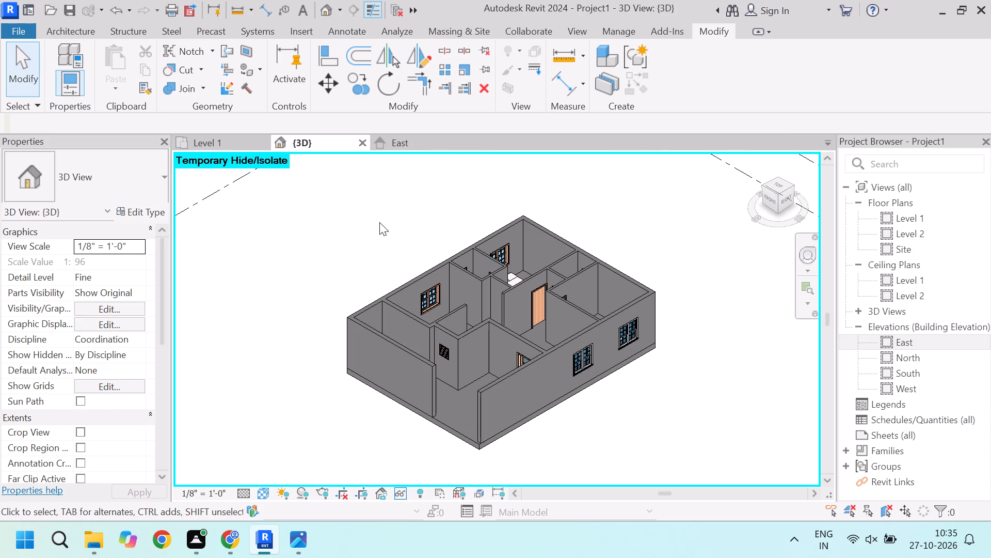
{"action": "scroll", "coordinate": [372, 238], "scroll_direction": "up", "scroll_amount": 1}
{"action": "scroll", "coordinate": [316, 229], "scroll_direction": "up", "scroll_amount": 2}
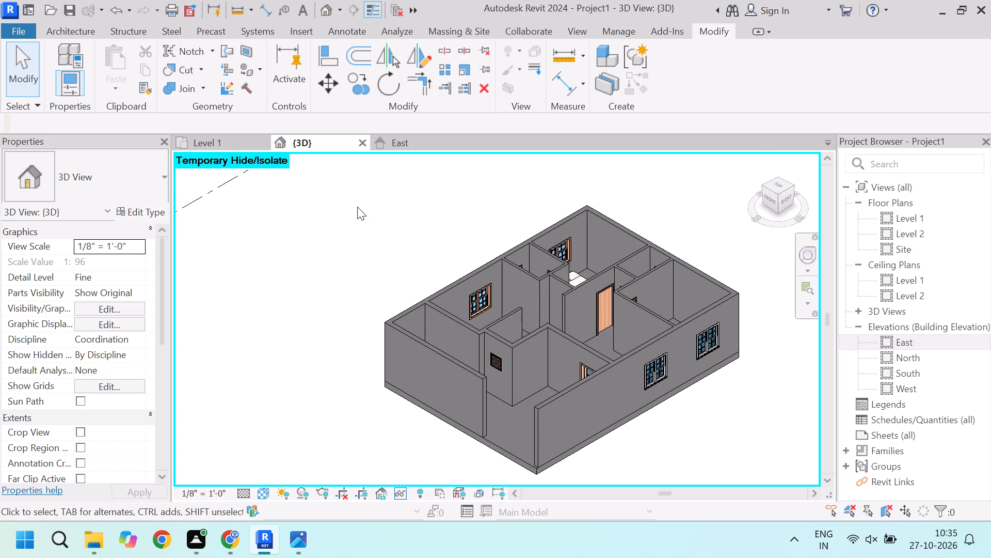
{"action": "scroll", "coordinate": [379, 195], "scroll_direction": "down", "scroll_amount": 2}
{"action": "scroll", "coordinate": [308, 259], "scroll_direction": "up", "scroll_amount": 2}
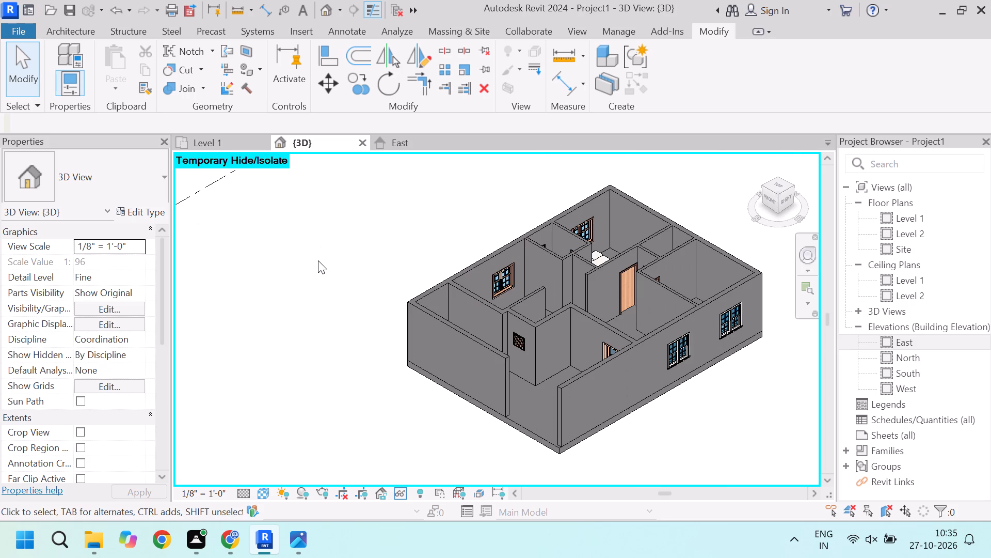
{"action": "scroll", "coordinate": [402, 229], "scroll_direction": "down", "scroll_amount": 1}
{"action": "scroll", "coordinate": [722, 287], "scroll_direction": "up", "scroll_amount": 1}
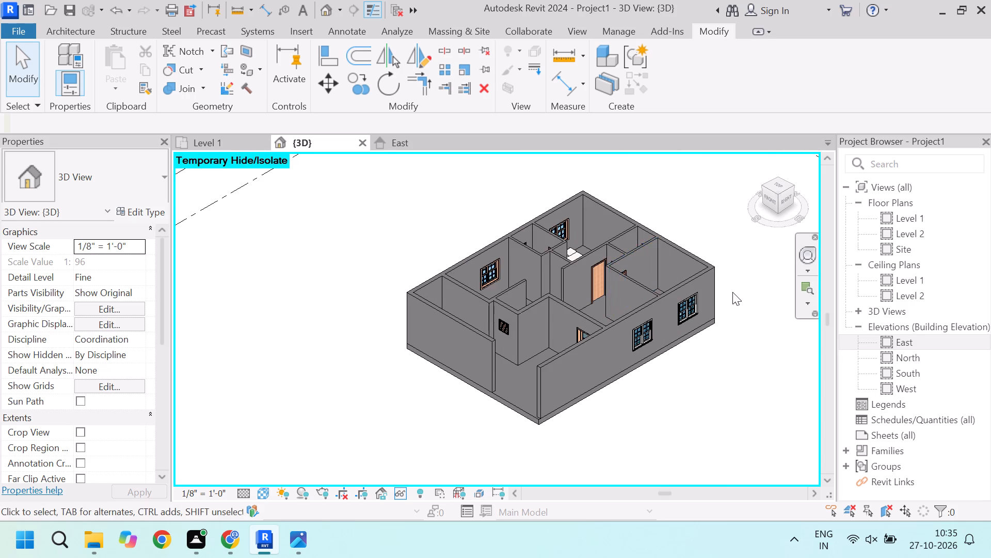
{"action": "scroll", "coordinate": [739, 244], "scroll_direction": "up", "scroll_amount": 1}
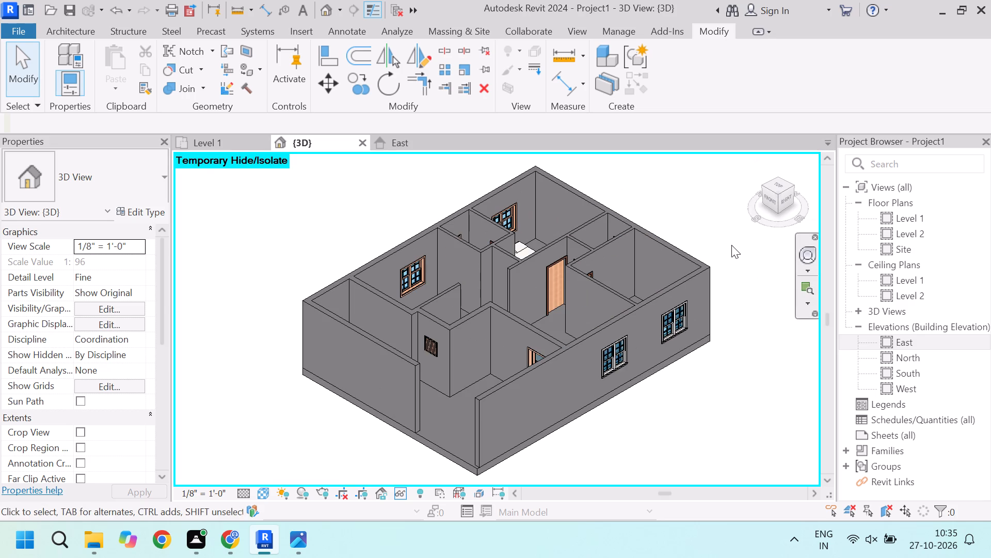
Set the print range to the visible portion of the current window and preview the 3D view's printout.
{"action": "key", "text": "ctrl+p"}
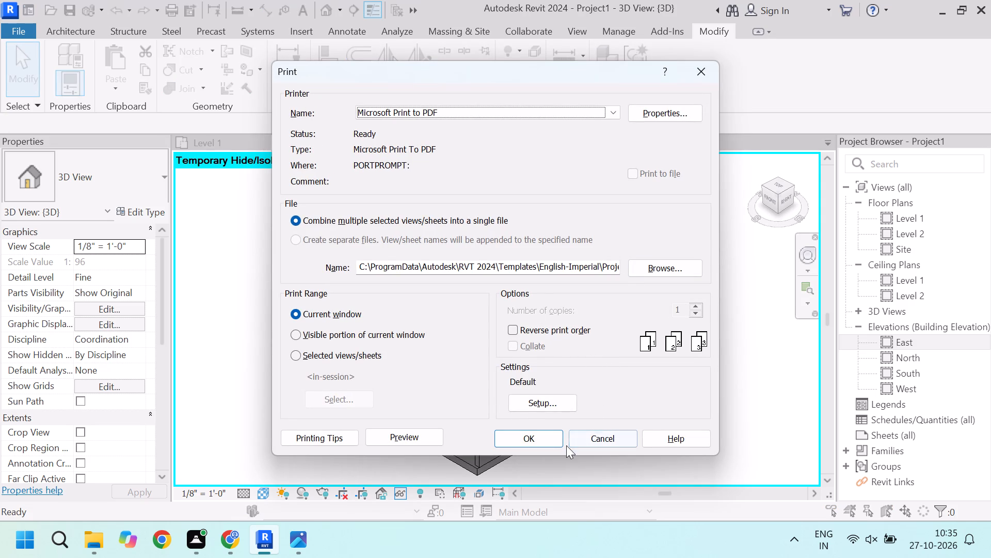
{"action": "left_click", "coordinate": [375, 337]}
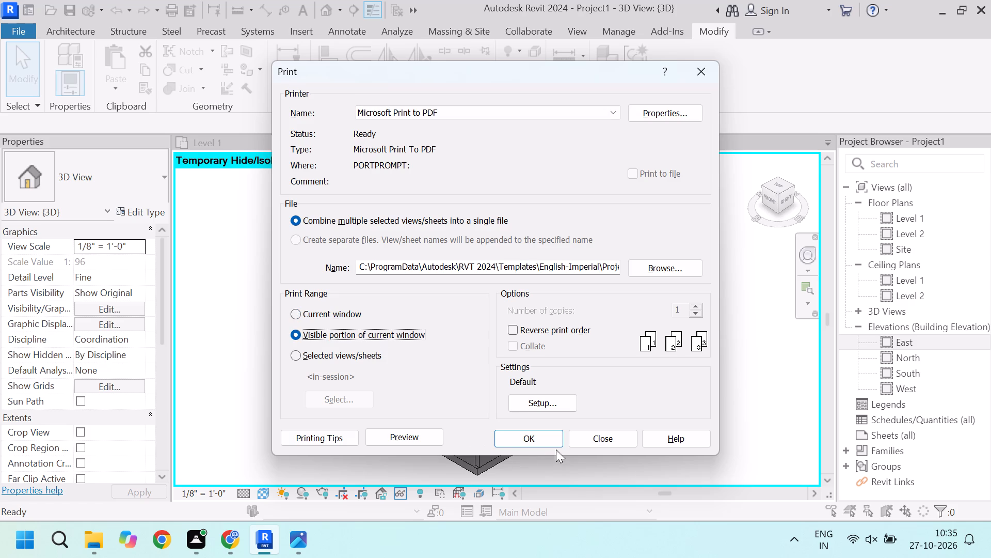
{"action": "left_click", "coordinate": [406, 437]}
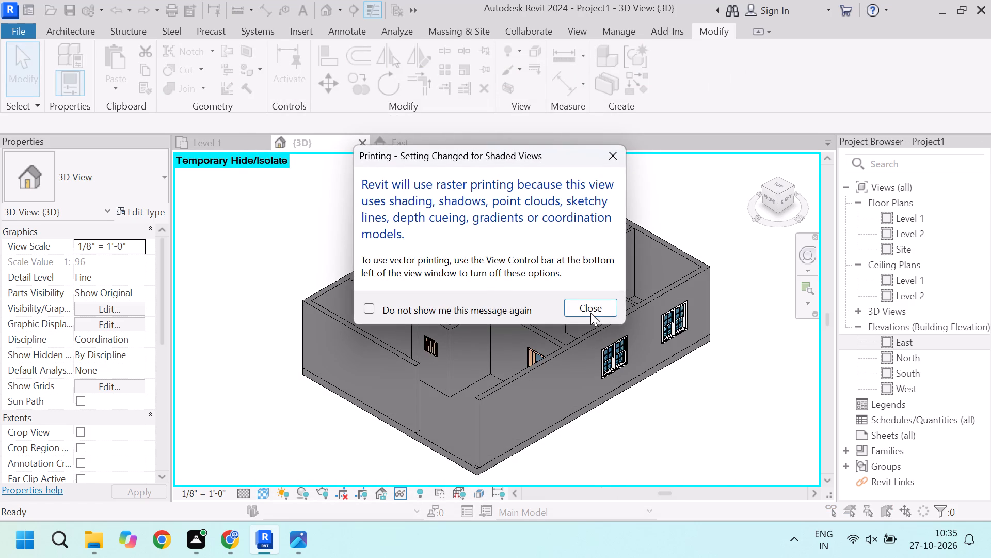
{"action": "left_click", "coordinate": [590, 307]}
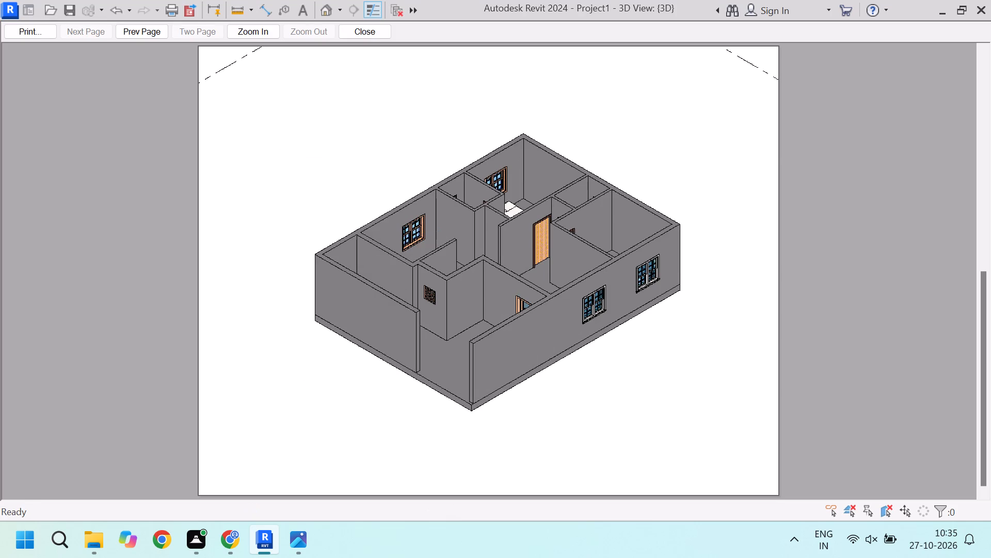
{"action": "left_click", "coordinate": [357, 34]}
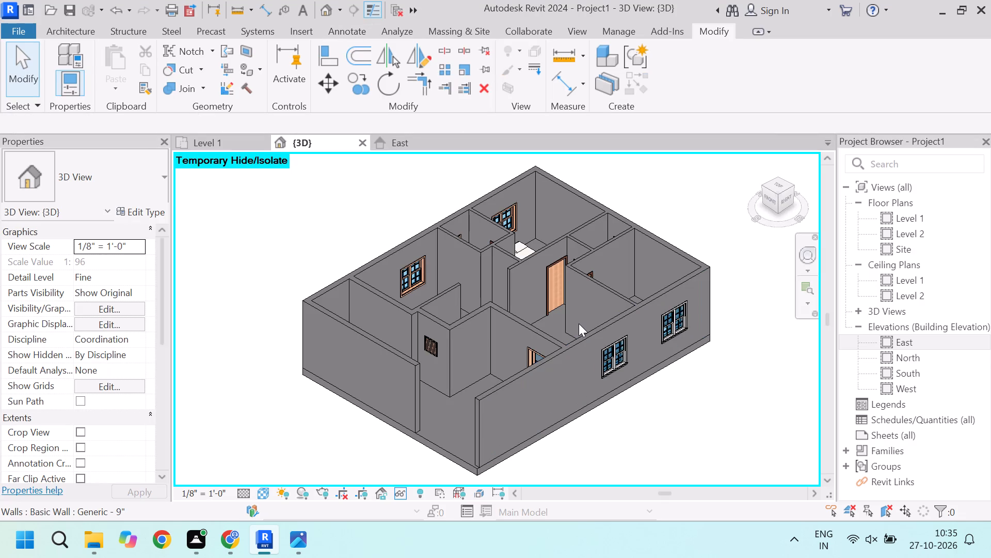
Print the 3D view with Microsoft Print to PDF, keeping Temporary Hide/Isolate on, and save it as 27-10 in the INTERN folder.
{"action": "key", "text": "ctrl+p"}
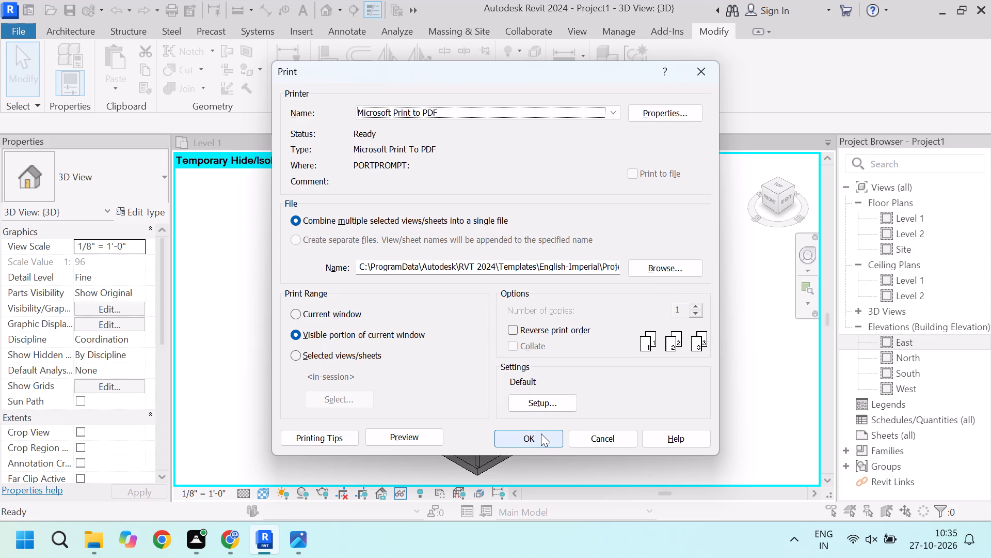
{"action": "left_click", "coordinate": [541, 433]}
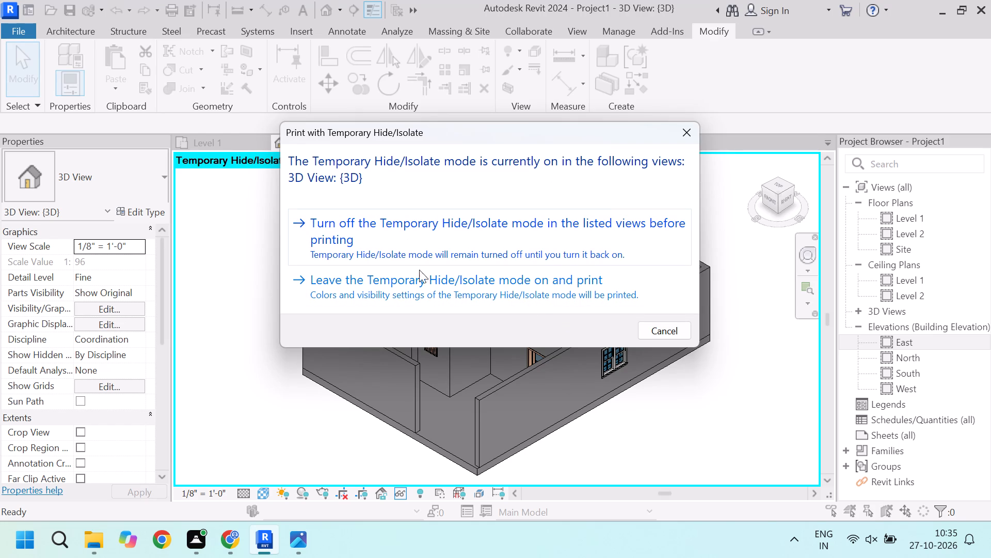
{"action": "left_click", "coordinate": [431, 283]}
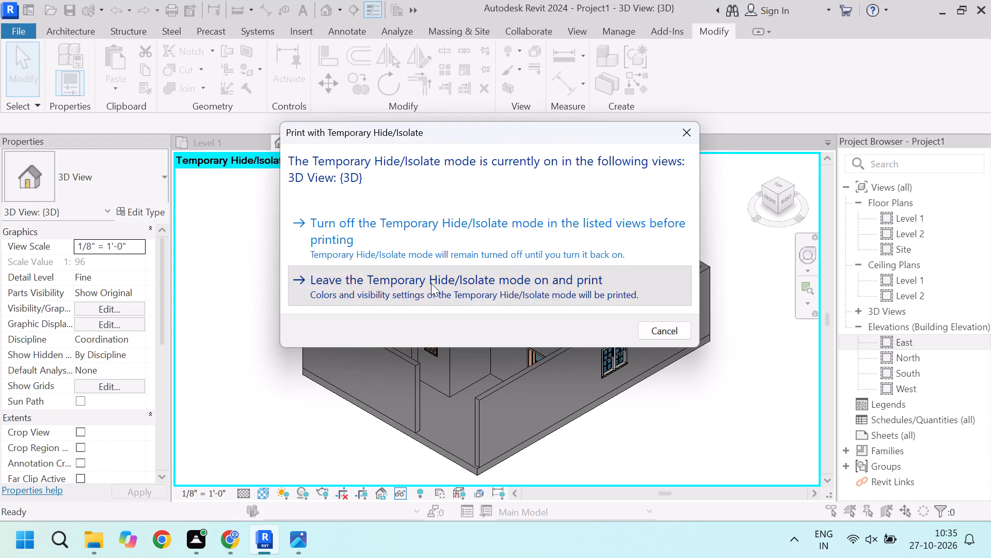
{"action": "left_click", "coordinate": [596, 310]}
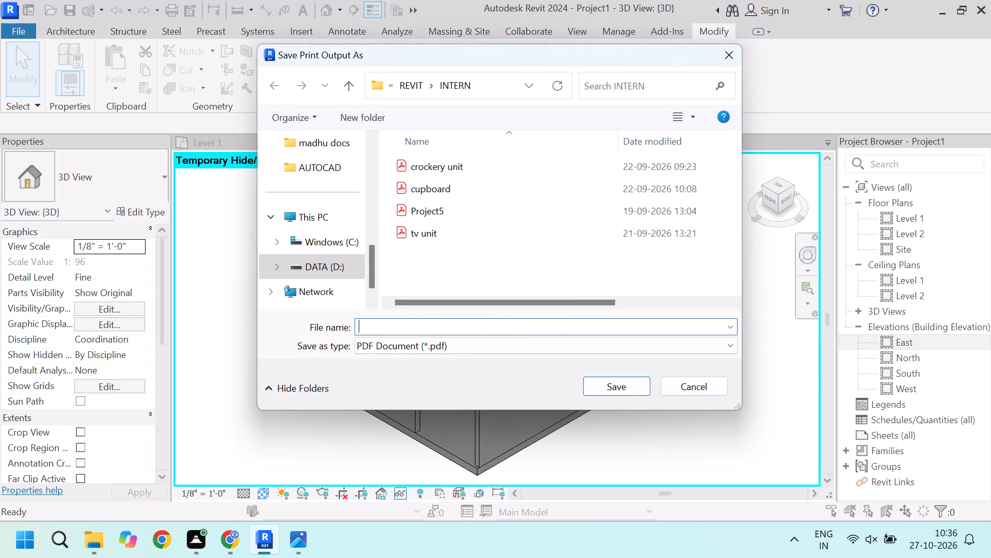
{"action": "type", "text": "27"}
{"action": "type", "text": "-10"}
{"action": "left_click", "coordinate": [614, 384]}
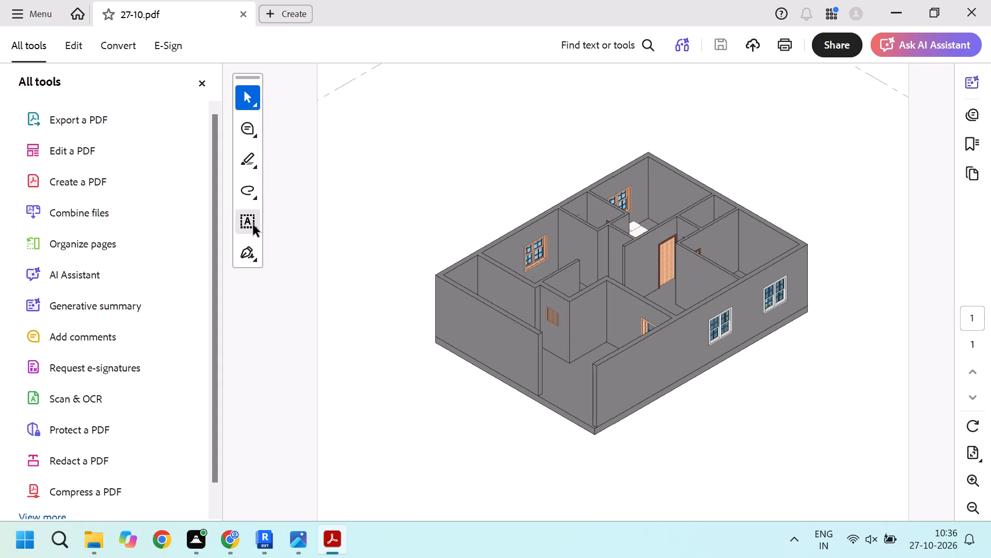
{"action": "left_click", "coordinate": [967, 11]}
Save the project as 27-10 in the INTERN folder under 1 CAD DESK and REVIT on drive D.
{"action": "left_click", "coordinate": [24, 26]}
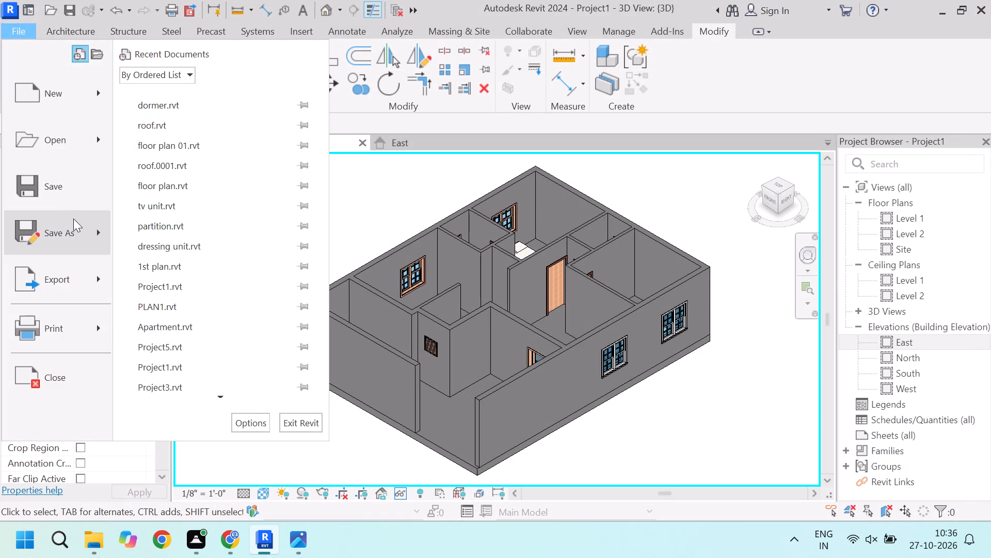
{"action": "left_click", "coordinate": [180, 161]}
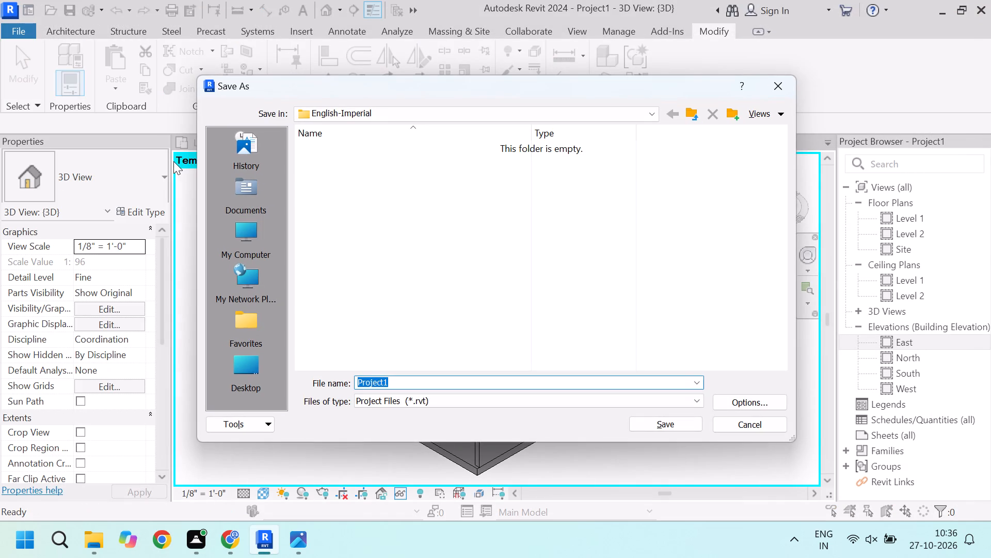
{"action": "scroll", "coordinate": [234, 316], "scroll_direction": "down", "scroll_amount": 3}
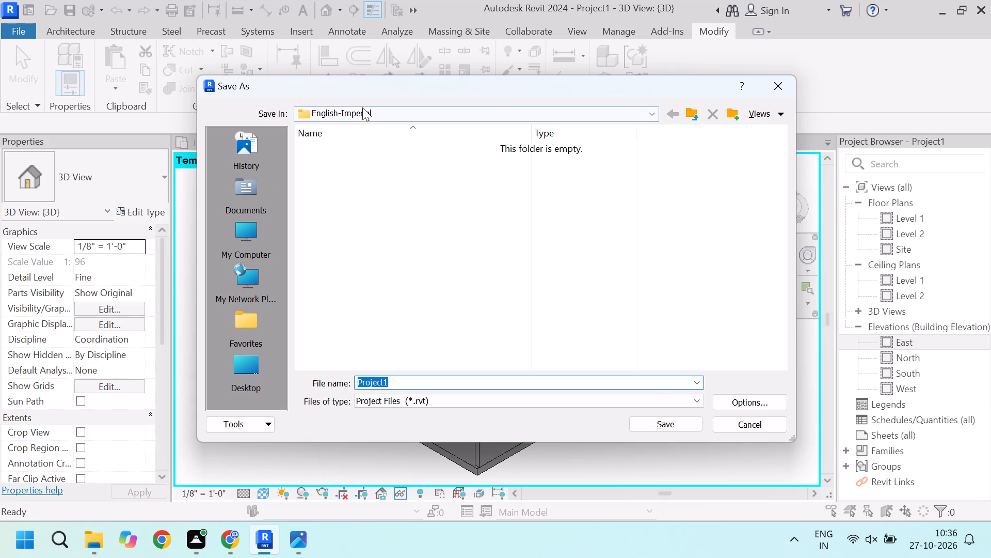
{"action": "left_click", "coordinate": [362, 107]}
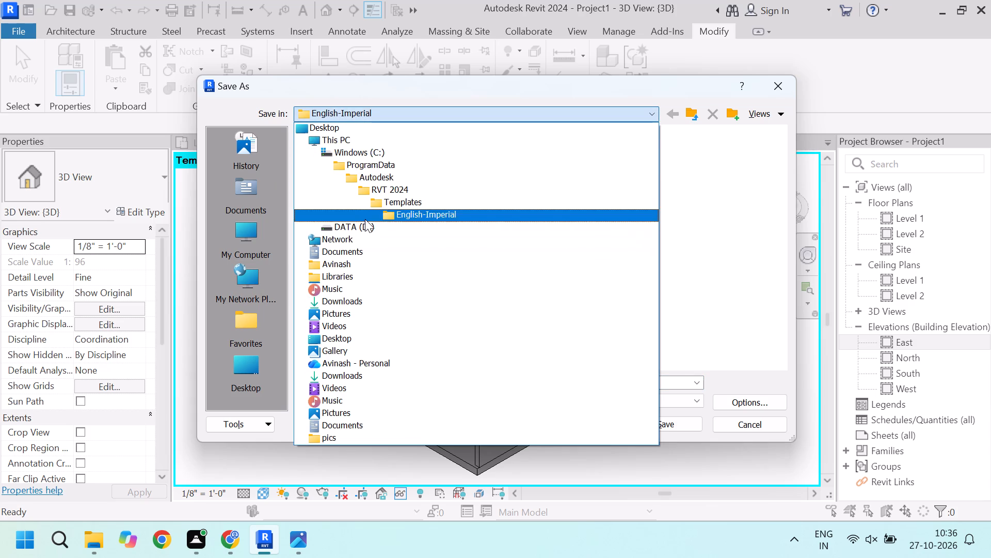
{"action": "left_click", "coordinate": [362, 157]}
{"action": "left_click", "coordinate": [398, 113]}
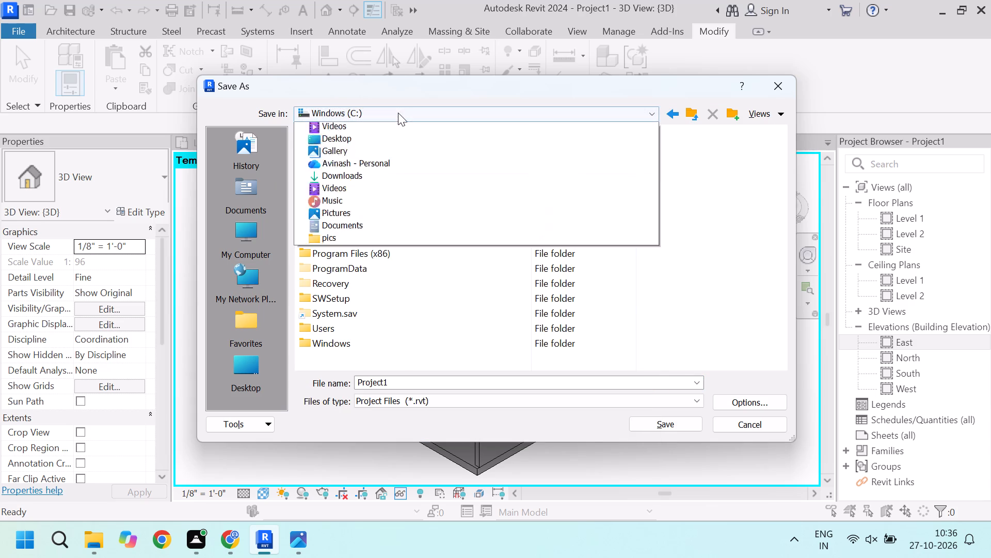
{"action": "left_click", "coordinate": [366, 165]}
{"action": "double_click", "coordinate": [358, 144]}
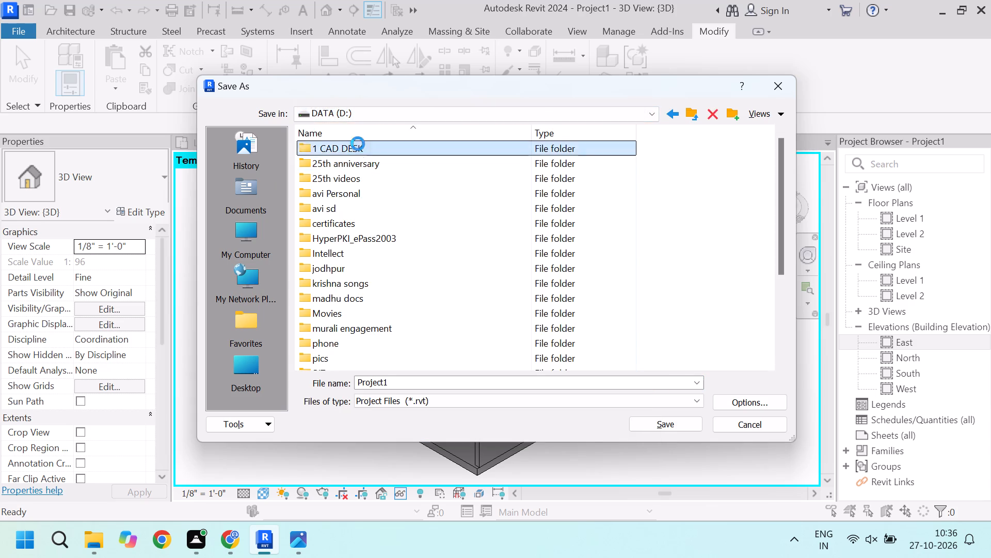
{"action": "double_click", "coordinate": [360, 177]}
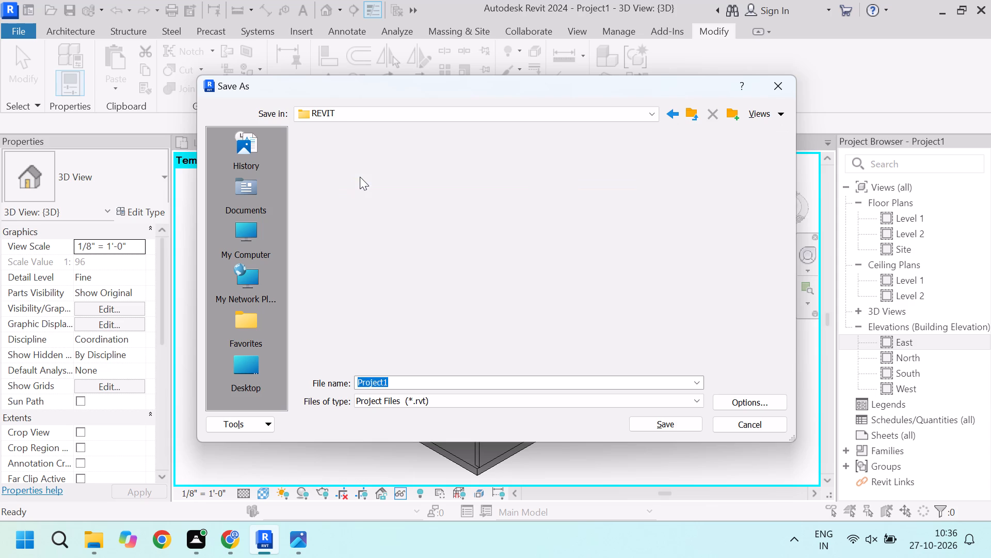
{"action": "double_click", "coordinate": [344, 151]}
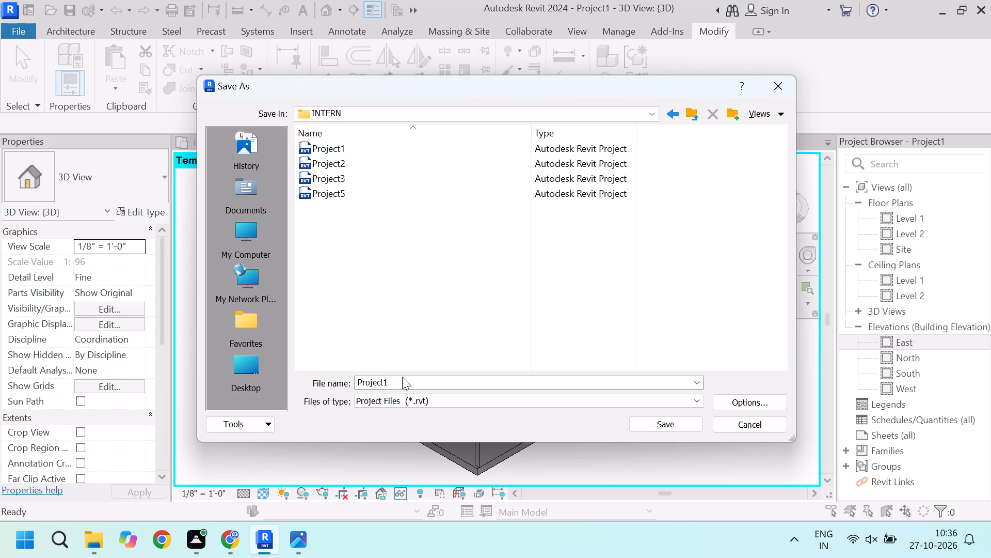
{"action": "left_click", "coordinate": [402, 377]}
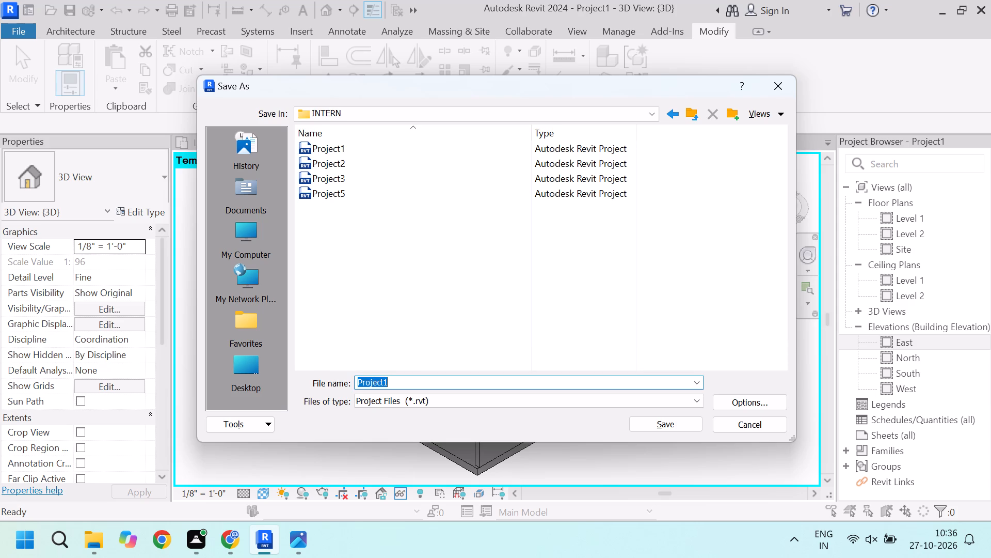
{"action": "type", "text": "27"}
{"action": "type", "text": "-10"}
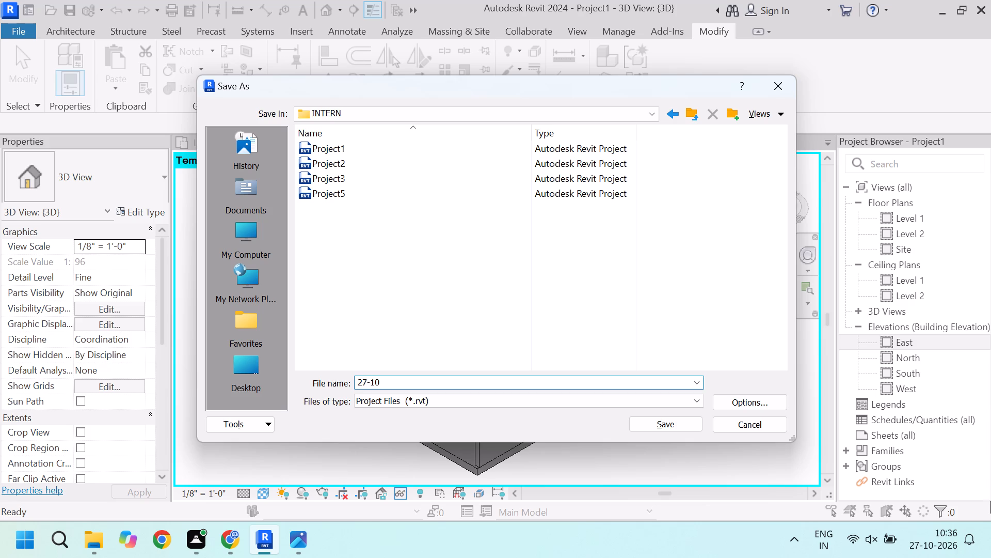
{"action": "left_click", "coordinate": [672, 421]}
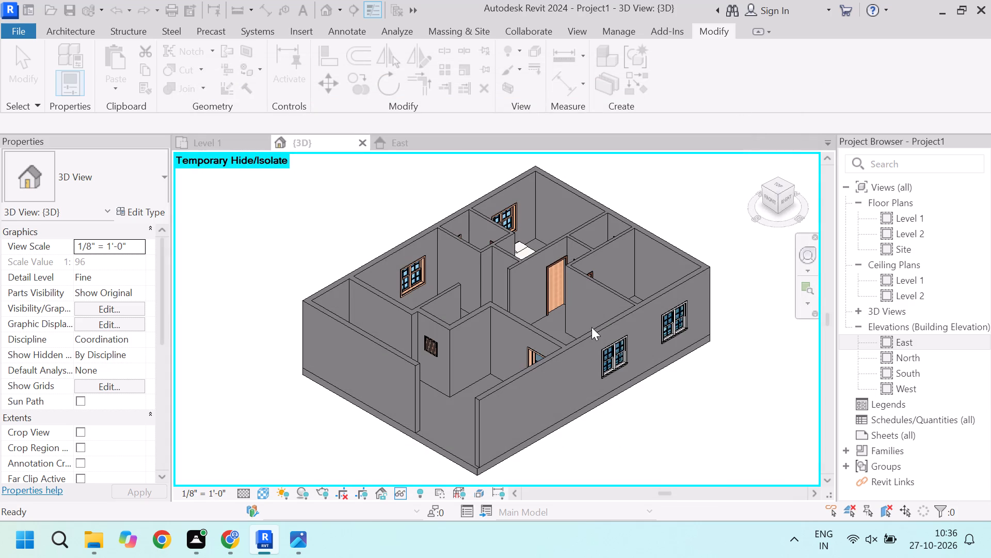
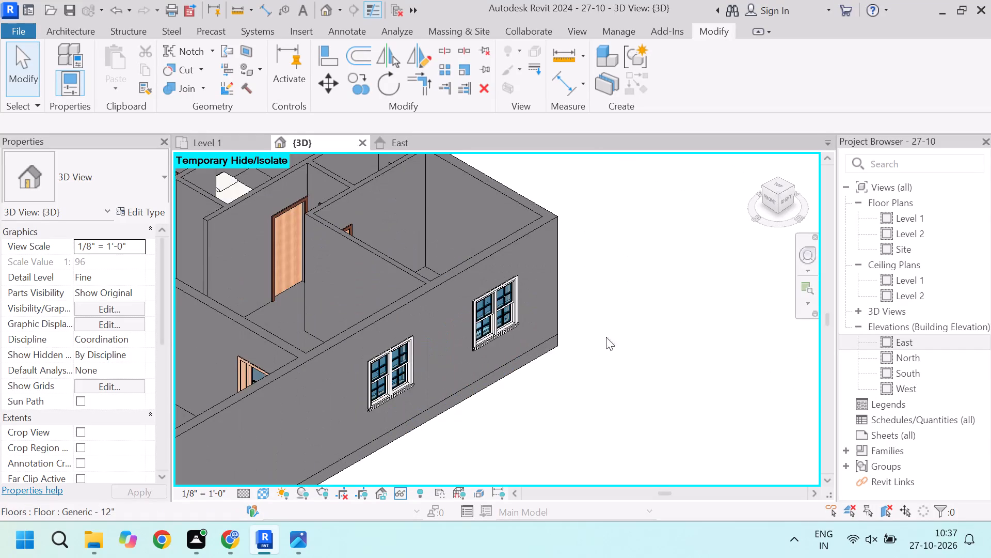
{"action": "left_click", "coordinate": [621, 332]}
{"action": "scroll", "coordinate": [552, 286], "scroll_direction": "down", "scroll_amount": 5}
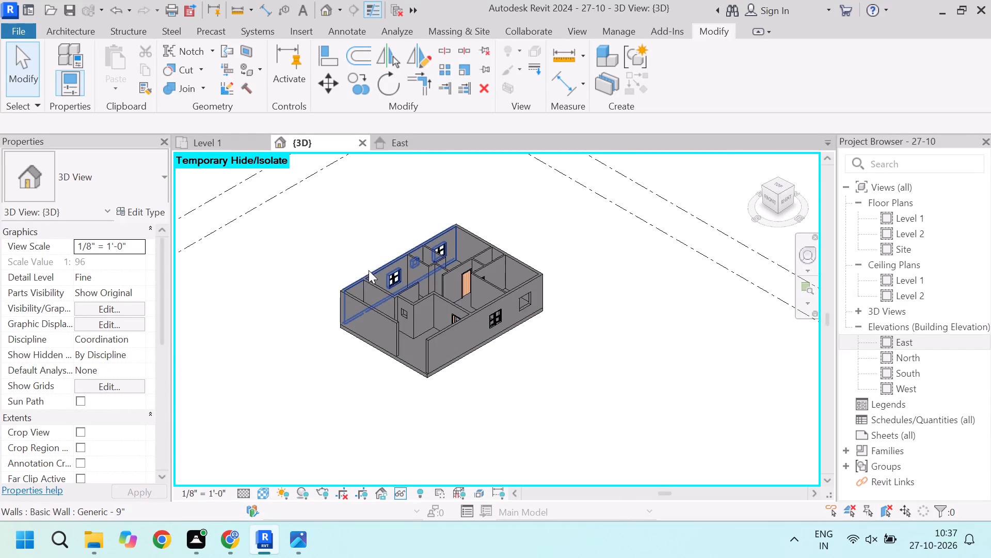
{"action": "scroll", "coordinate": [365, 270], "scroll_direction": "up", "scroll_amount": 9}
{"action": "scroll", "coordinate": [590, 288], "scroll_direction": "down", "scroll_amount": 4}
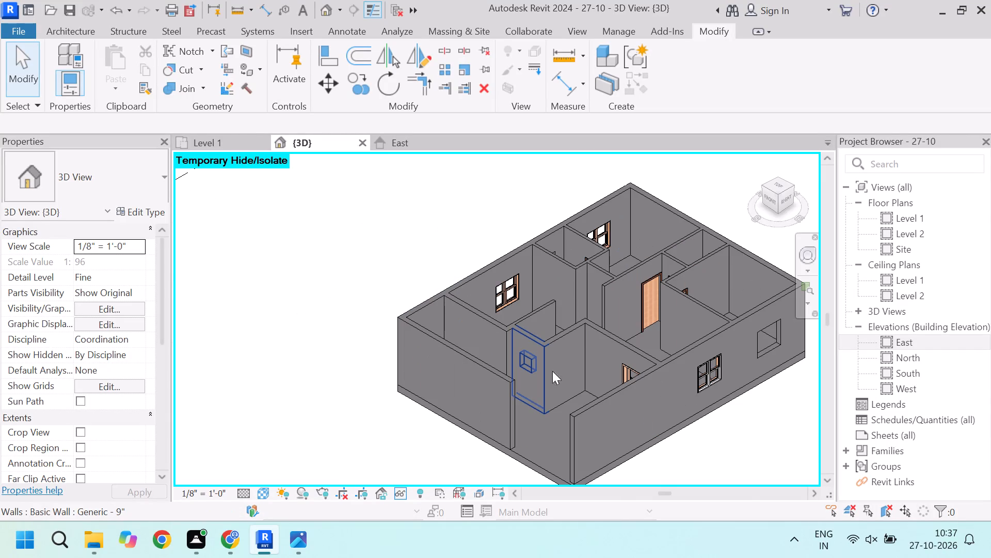